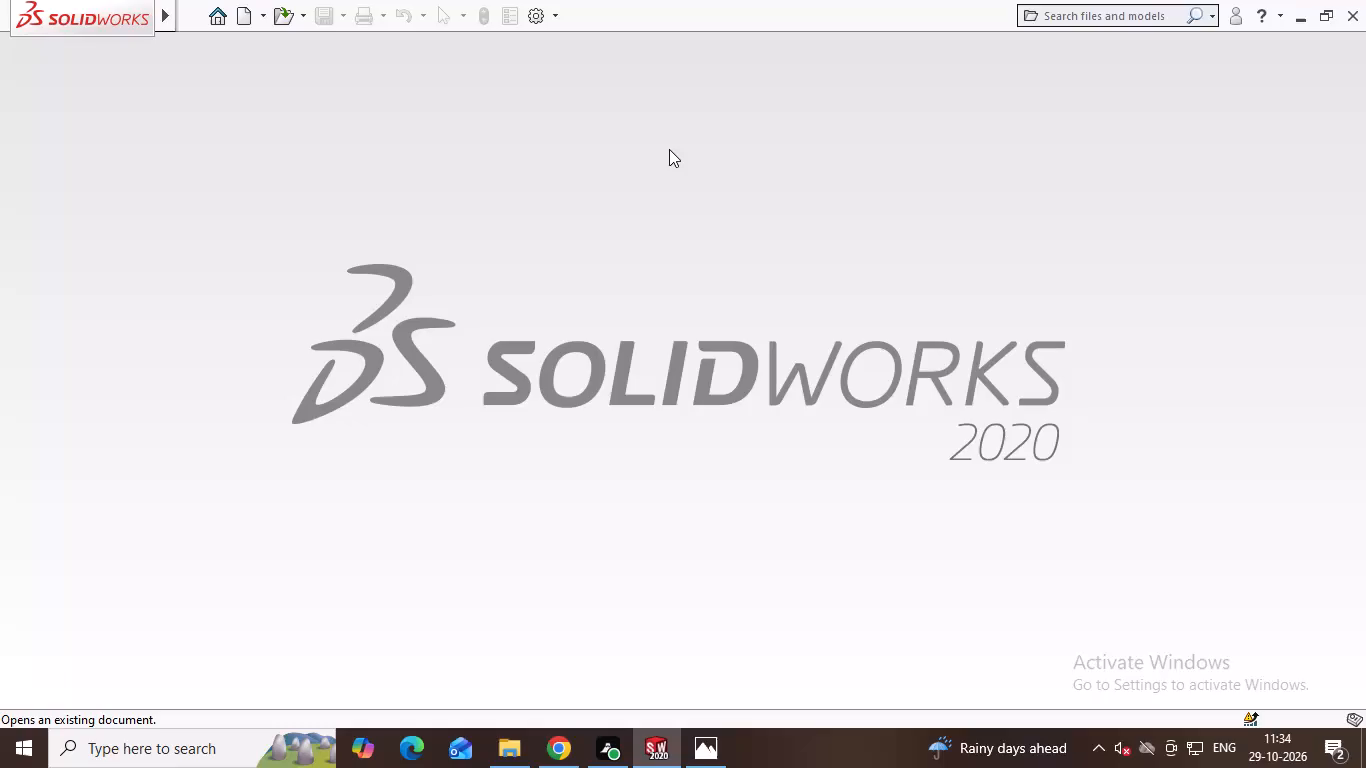
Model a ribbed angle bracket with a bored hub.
Create a new part document.
{"action": "left_click", "coordinate": [240, 18]}
{"action": "middle_click", "coordinate": [239, 17]}
{"action": "left_click", "coordinate": [239, 17]}
{"action": "double_click", "coordinate": [405, 307]}
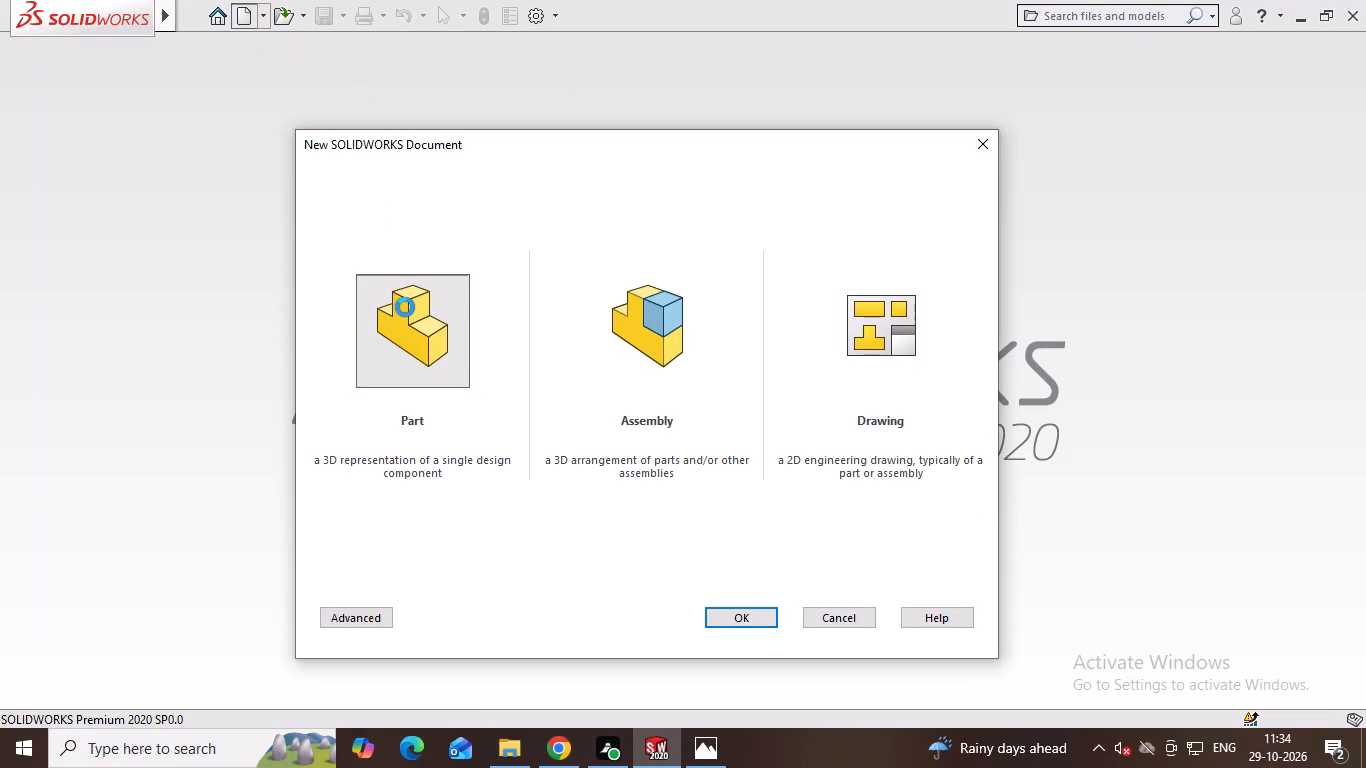
{"action": "middle_click", "coordinate": [471, 195]}
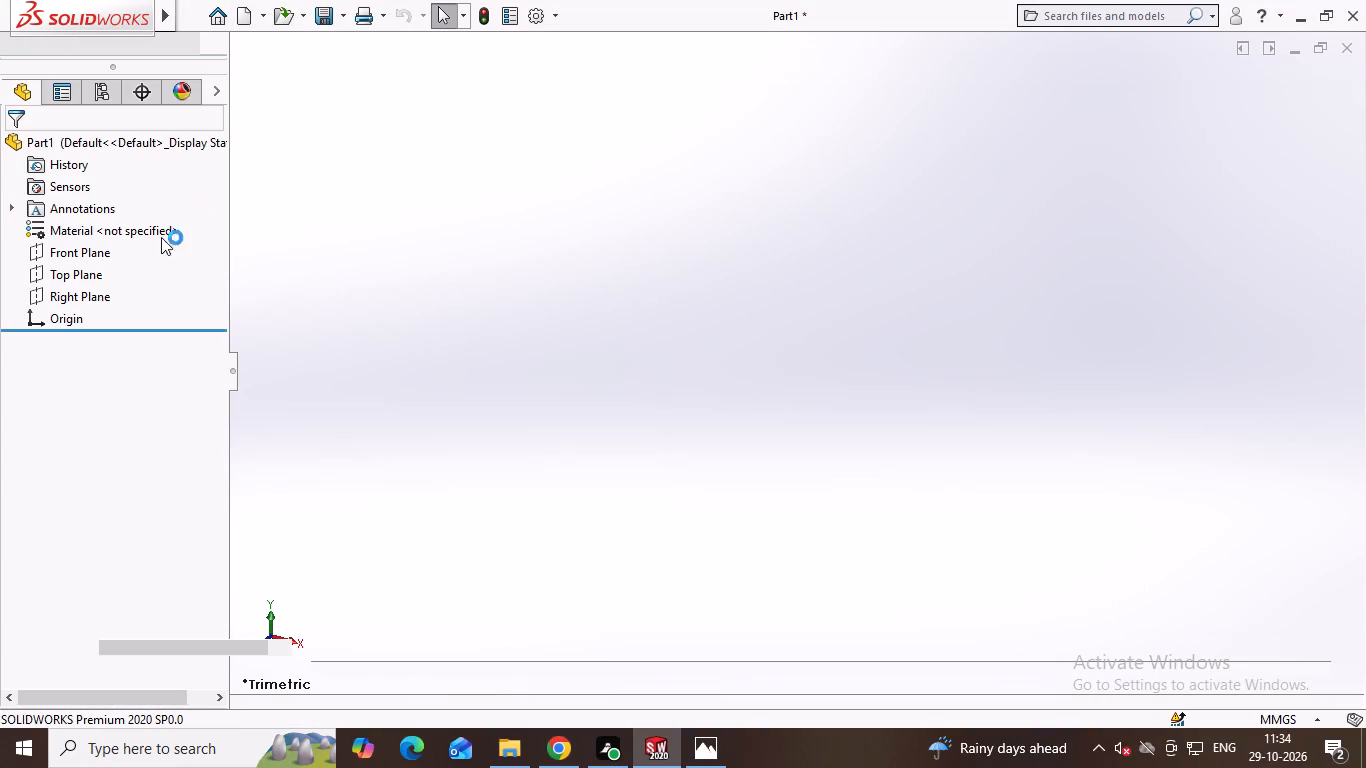
Open a sketch on the Front Plane and bring up the bracket reference drawing.
{"action": "left_click", "coordinate": [91, 252]}
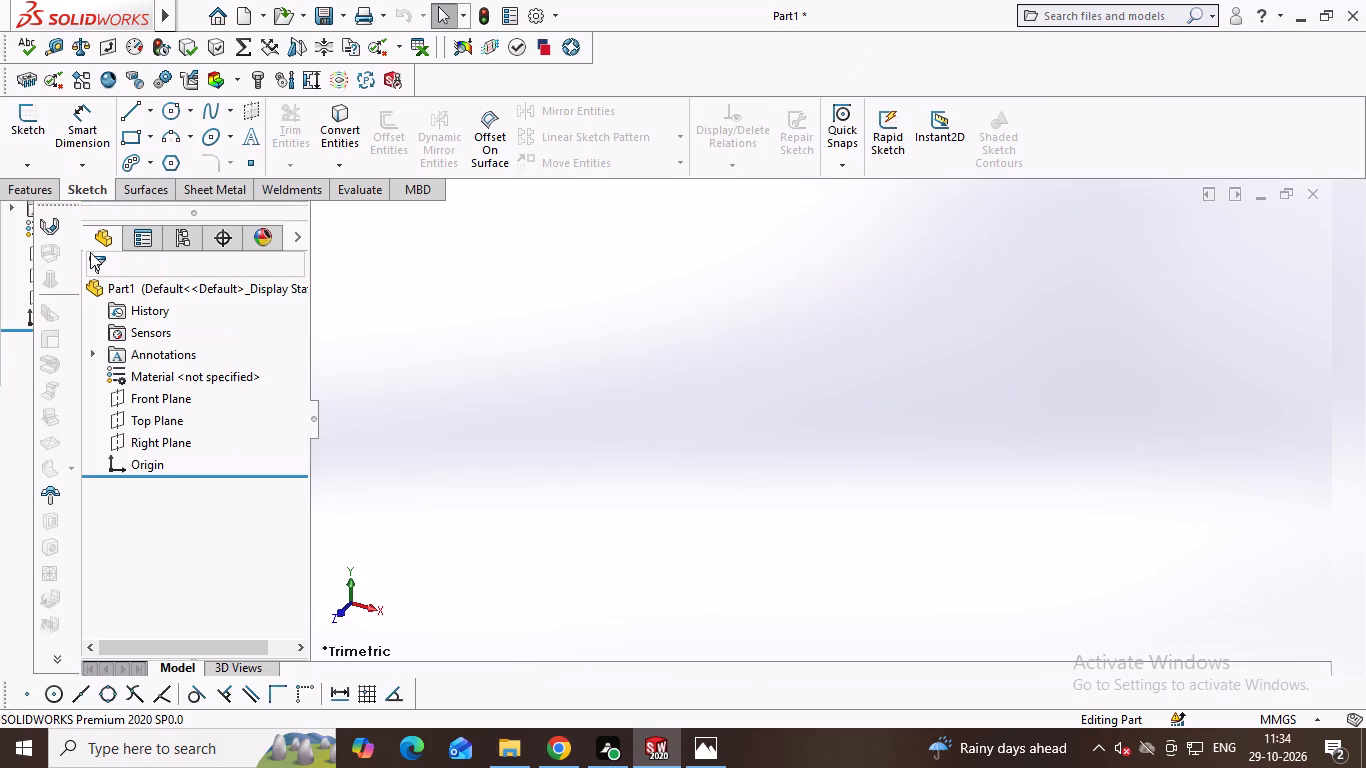
{"action": "left_click", "coordinate": [170, 392]}
{"action": "left_click", "coordinate": [178, 366]}
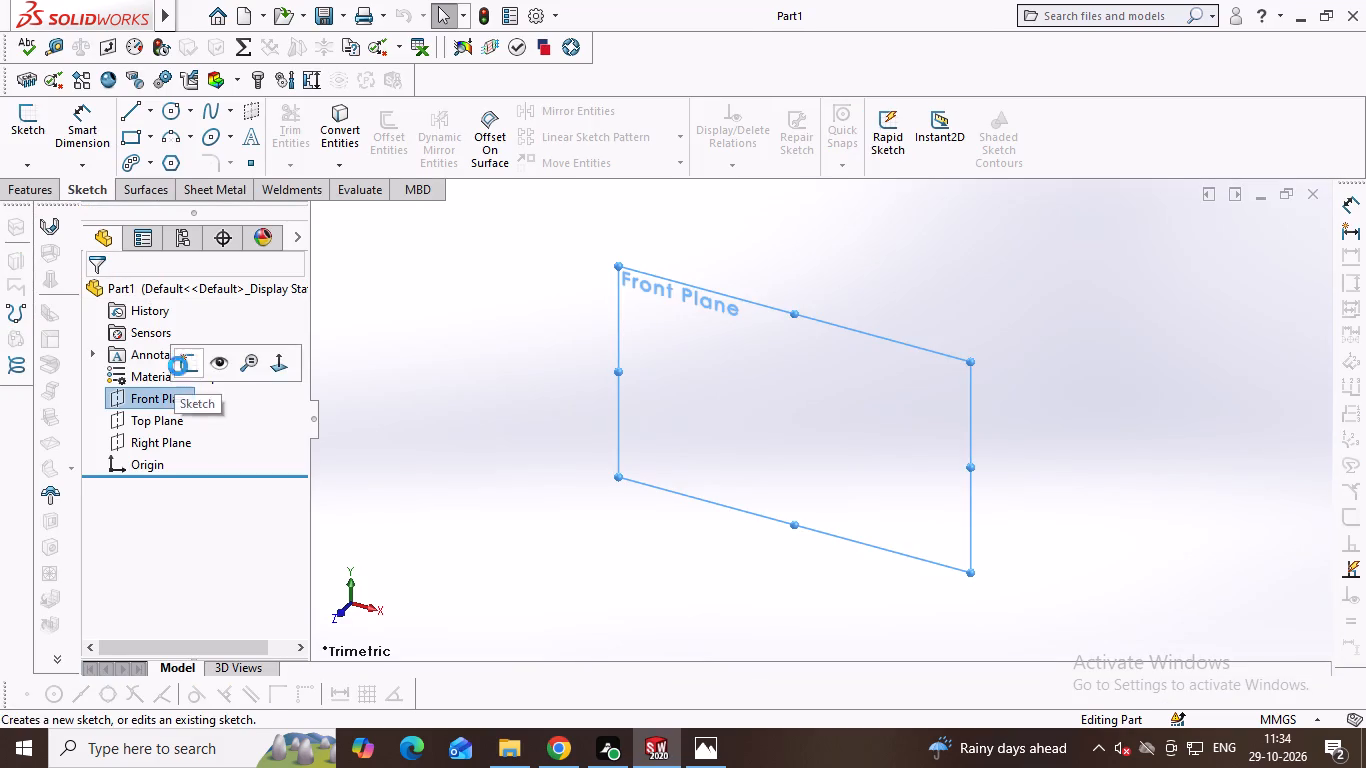
{"action": "key", "text": "alt+Tab"}
{"action": "key", "text": "alt+Tab"}
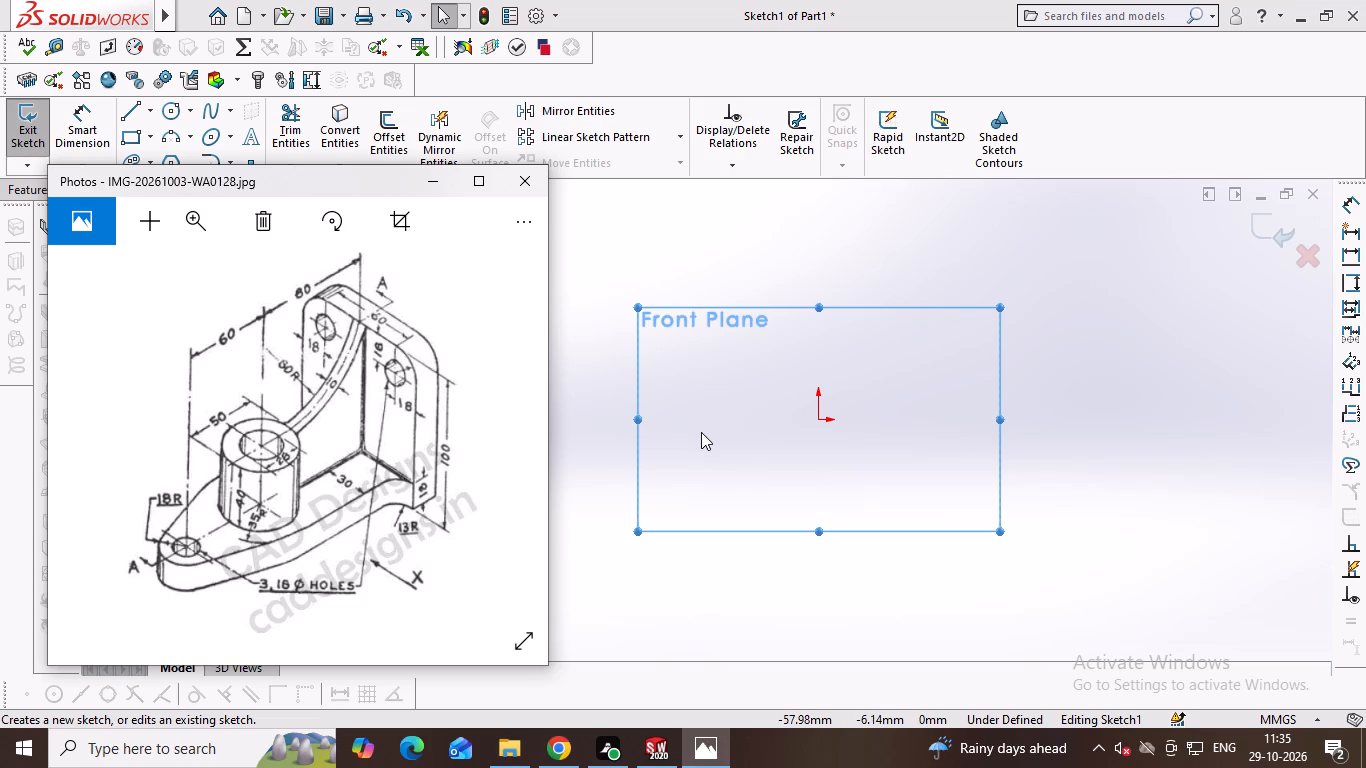
Sketch a closed rectangle from lines, 96 mm wide and 100 mm high, with its base level with the origin.
{"action": "right_click_drag", "start_coordinate": [843, 420], "coordinate": [680, 433]}
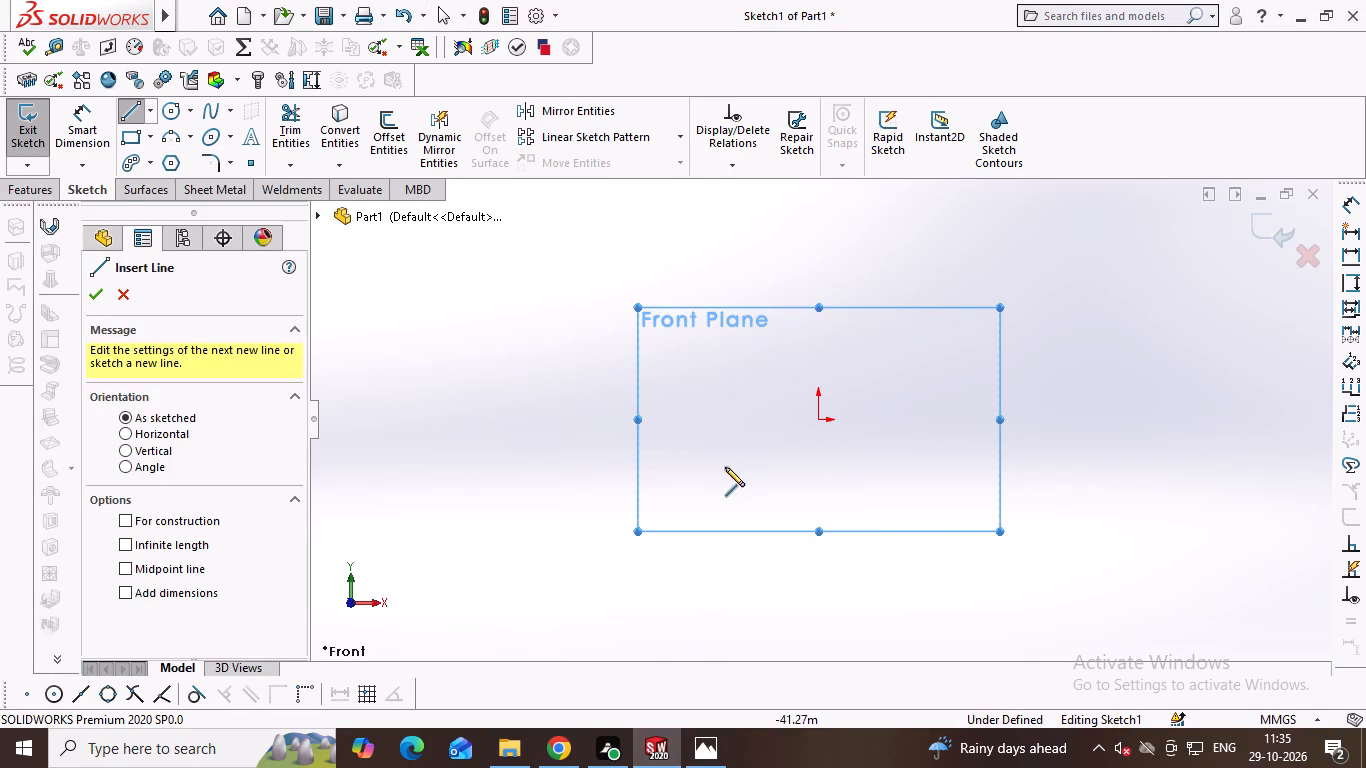
{"action": "left_click", "coordinate": [731, 419]}
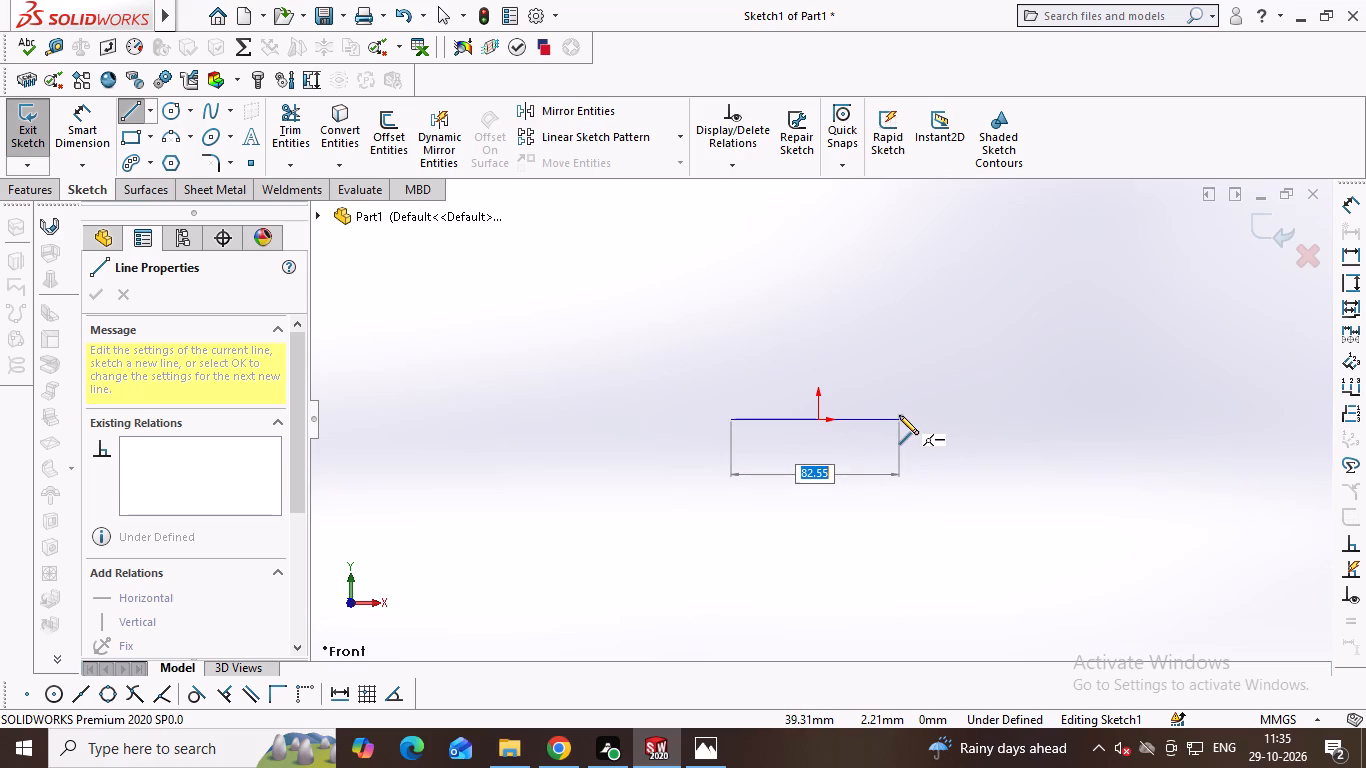
{"action": "type", "text": "96"}
{"action": "key", "text": "Return"}
{"action": "key", "text": "alt+Tab"}
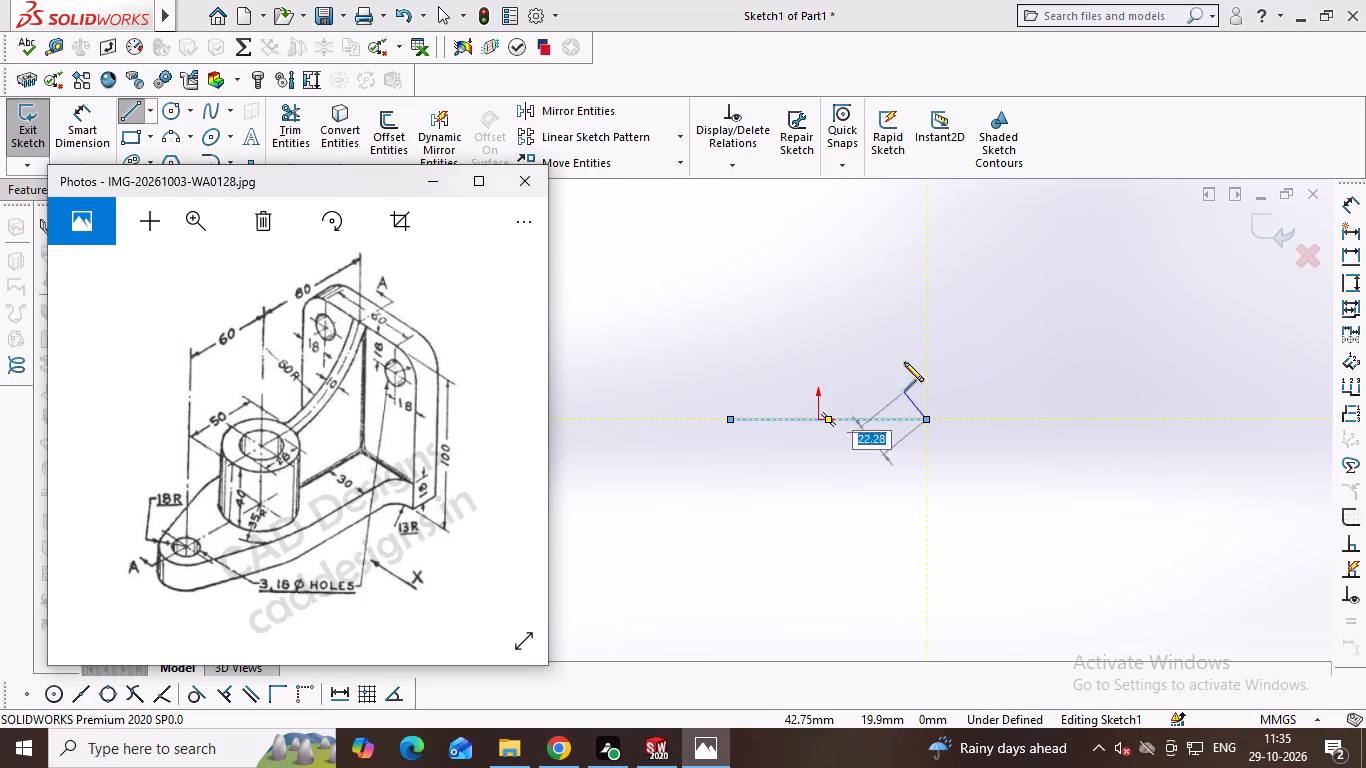
{"action": "key", "text": "alt+Tab"}
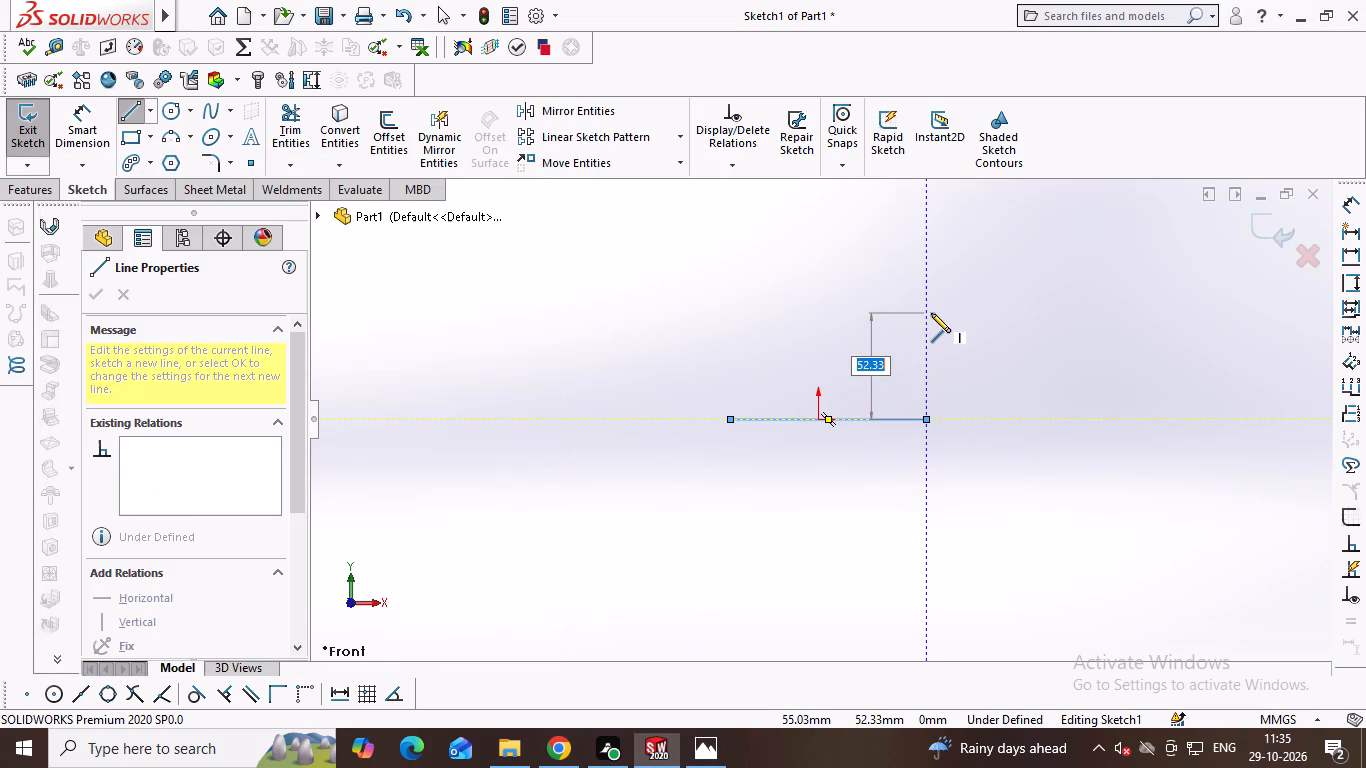
{"action": "type", "text": "100"}
{"action": "key", "text": "Return"}
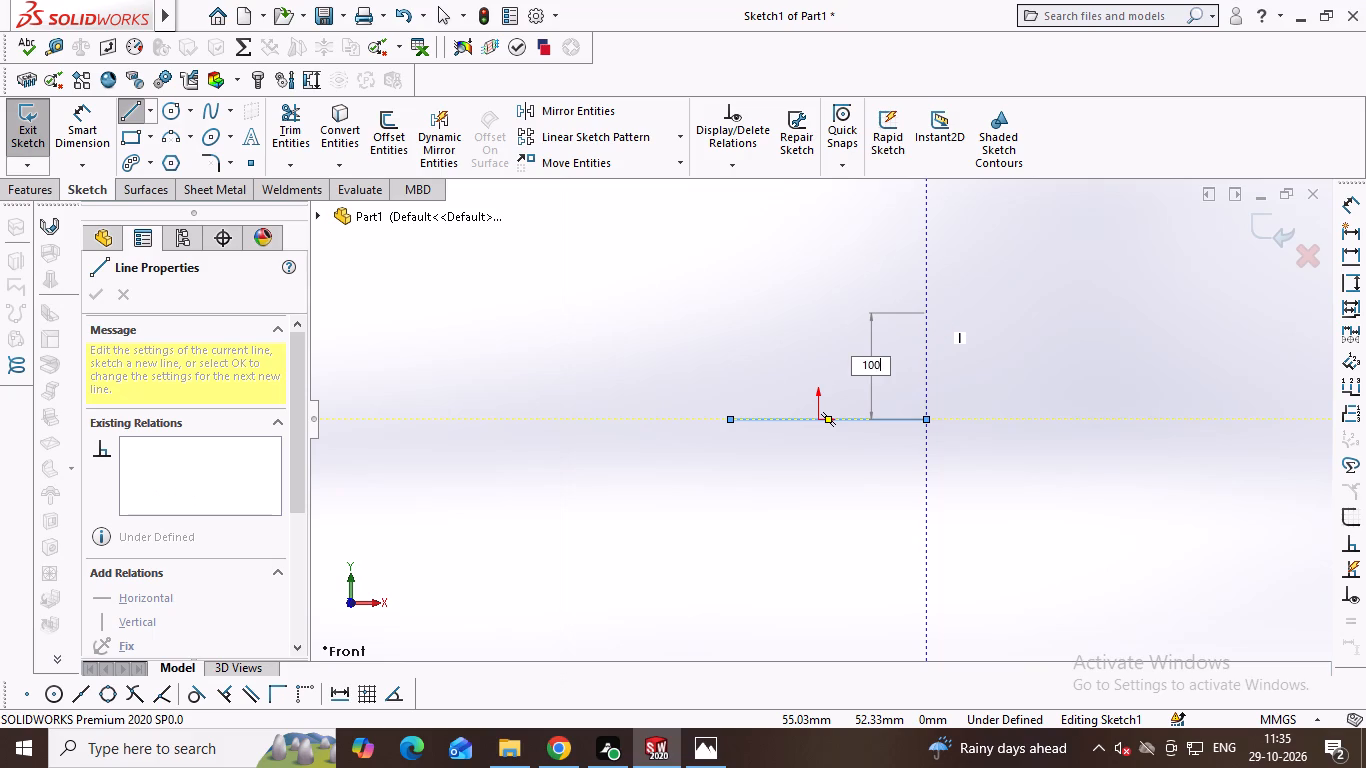
{"action": "left_click", "coordinate": [737, 218]}
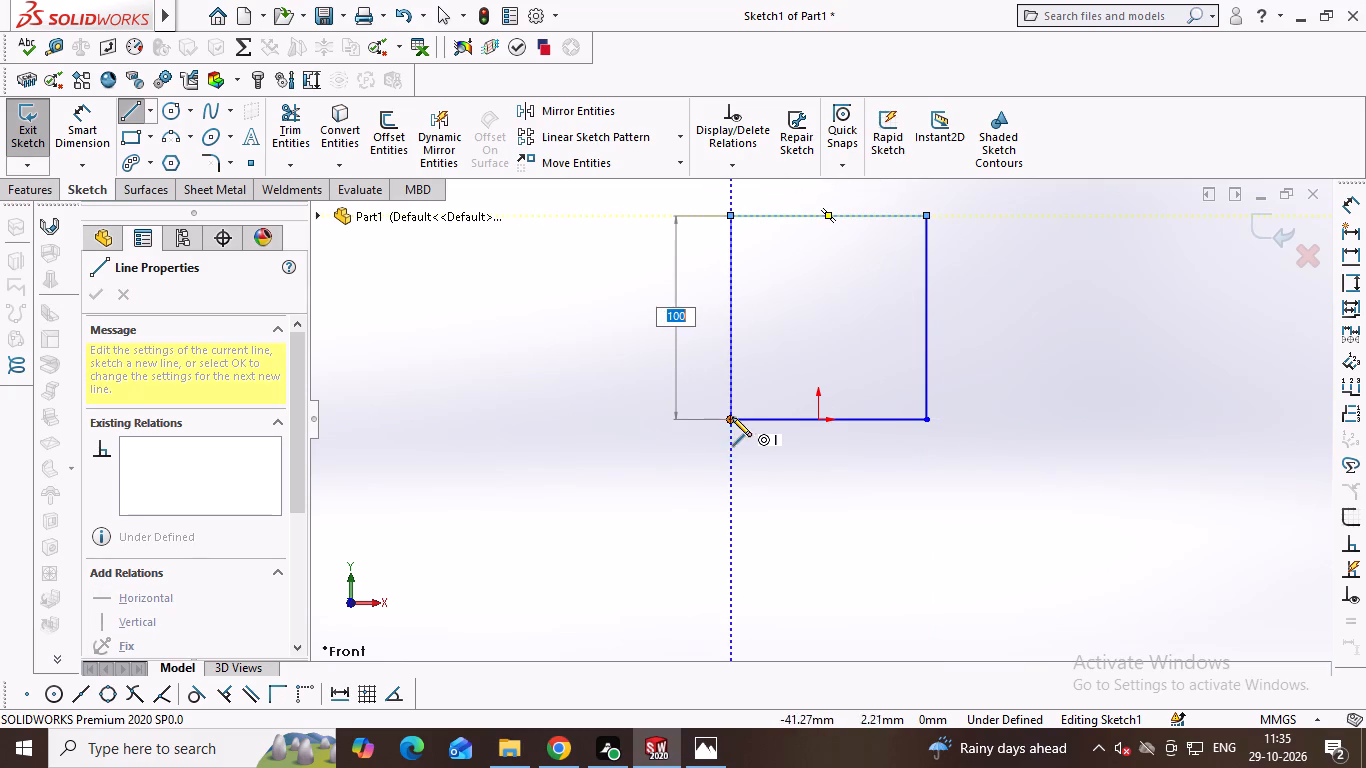
{"action": "left_click", "coordinate": [732, 417]}
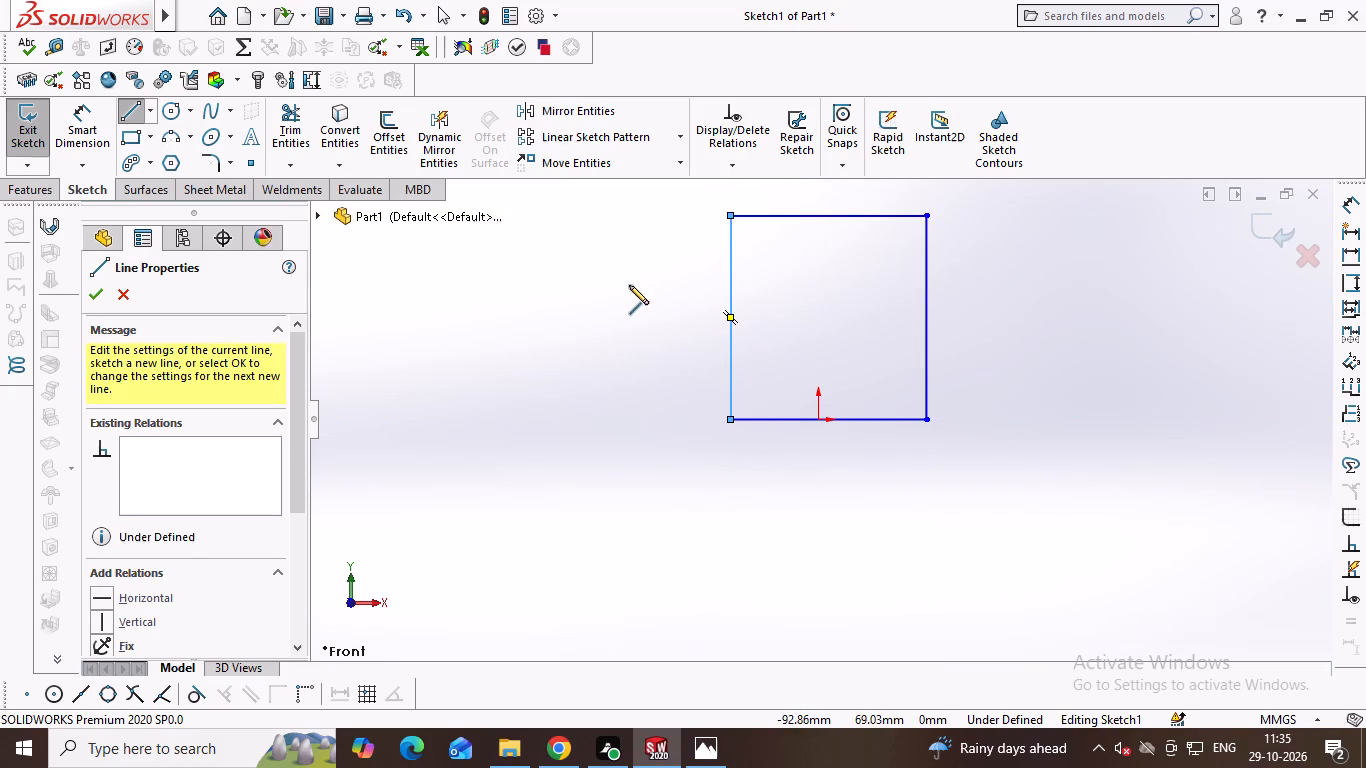
Extrude the rectangle as a blind boss 18 mm deep to form the back plate.
{"action": "key", "text": "alt+Tab"}
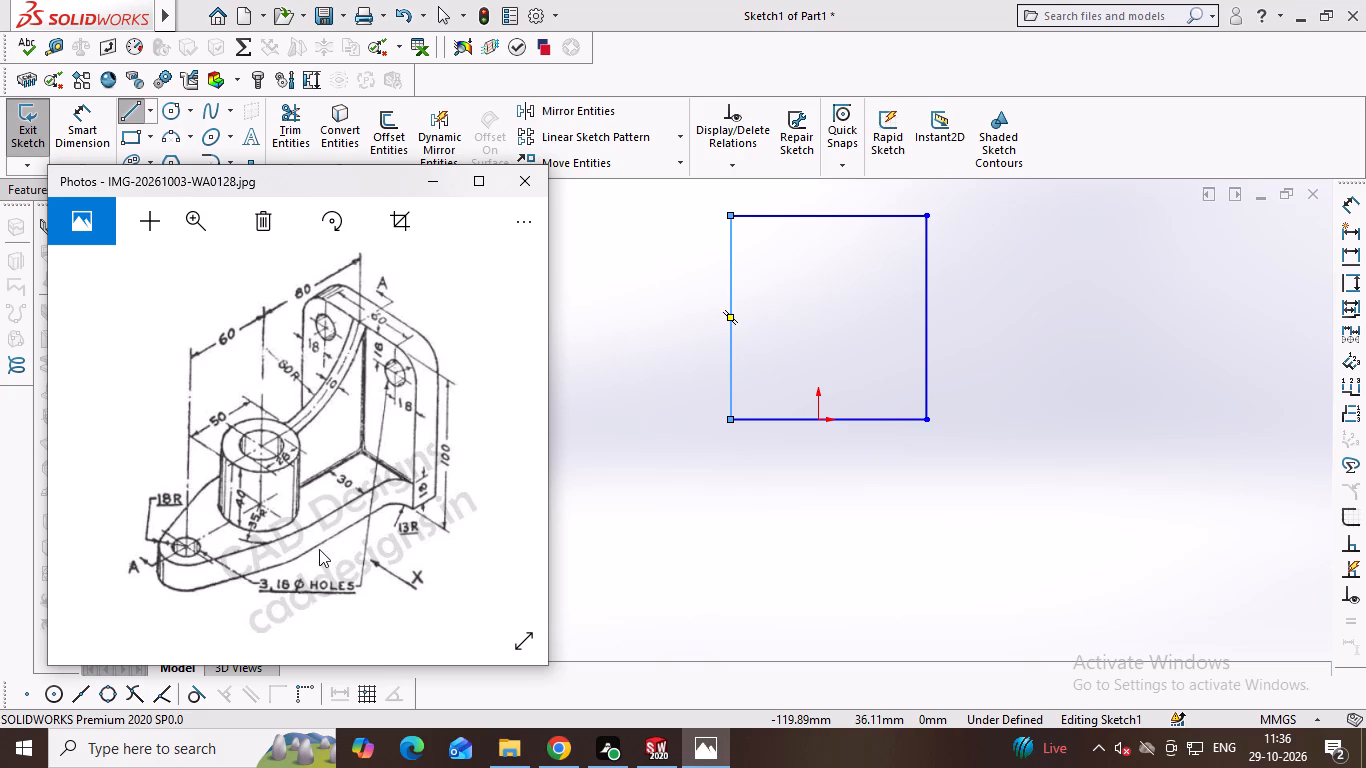
{"action": "key", "text": "alt+Tab"}
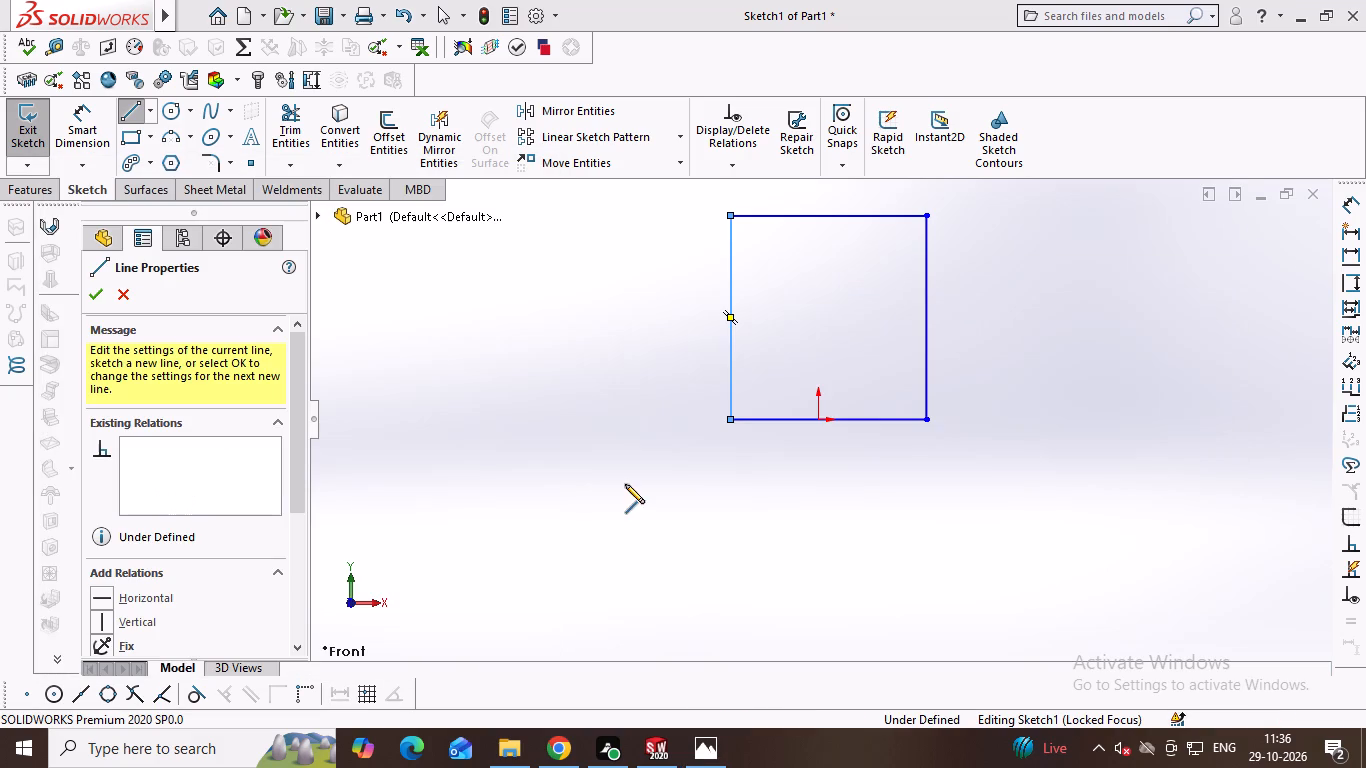
{"action": "double_click", "coordinate": [30, 185]}
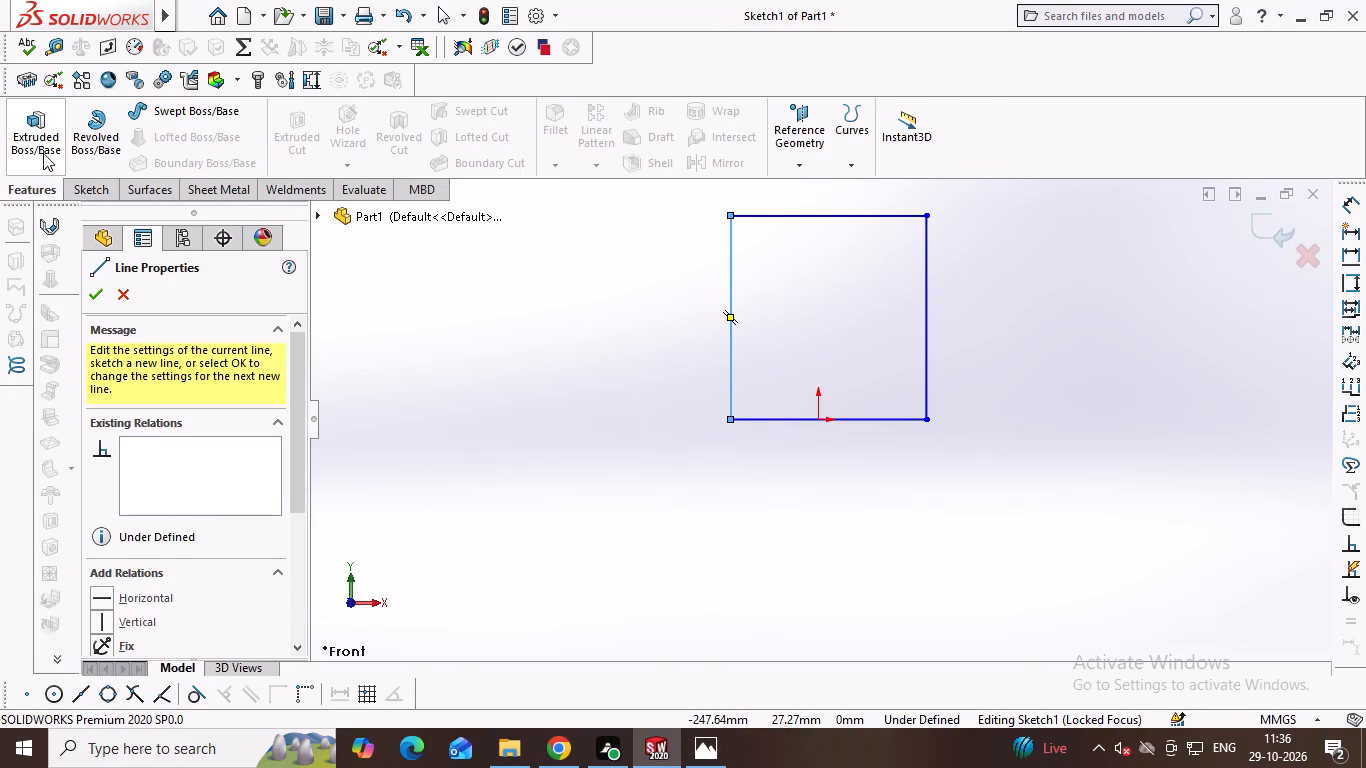
{"action": "left_click", "coordinate": [41, 150]}
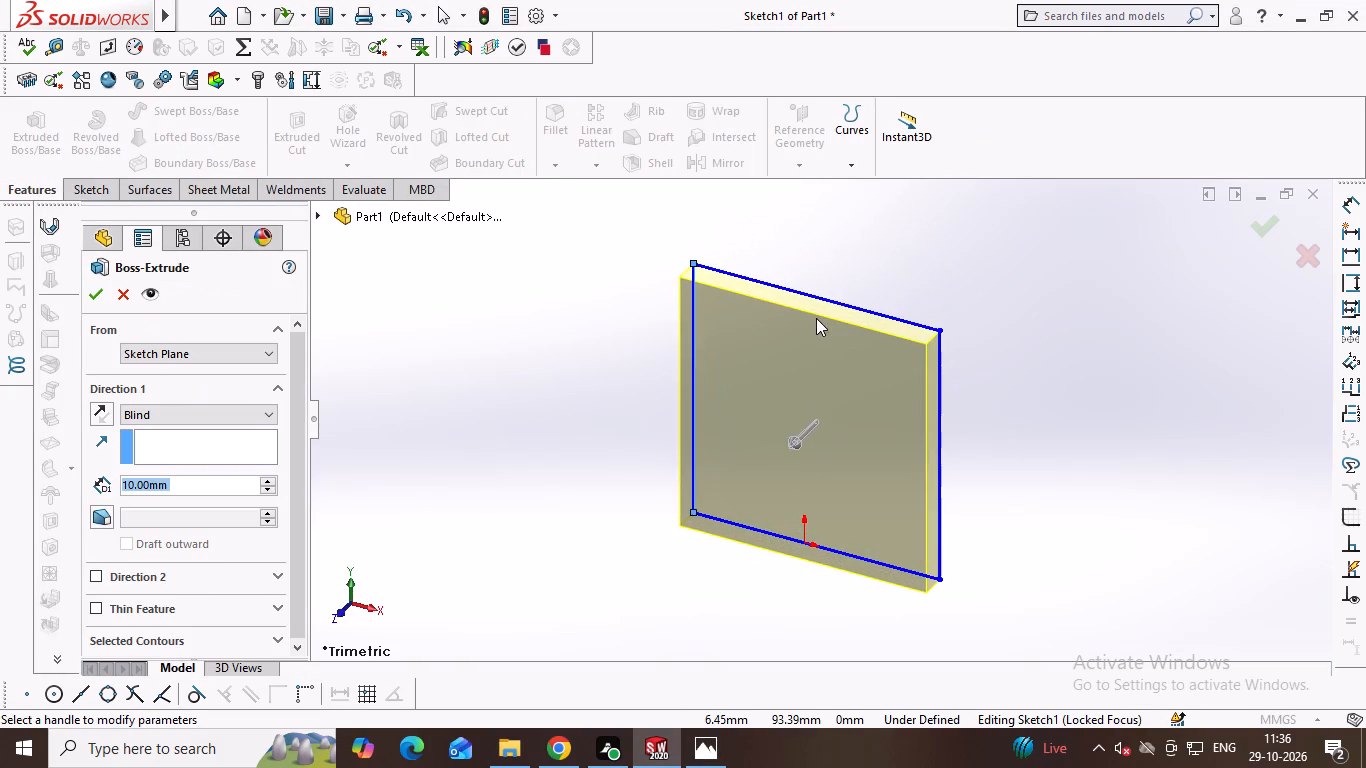
{"action": "type", "text": "18"}
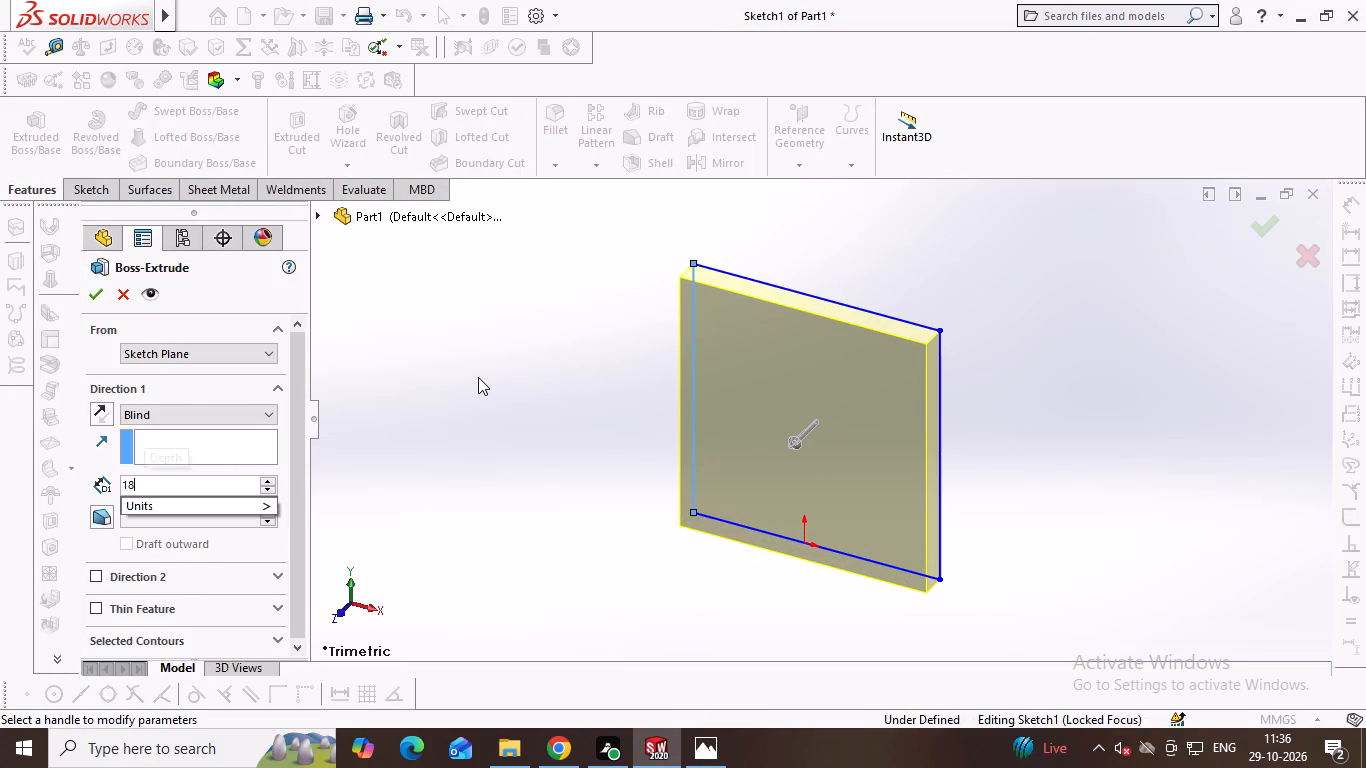
{"action": "key", "text": "Return"}
{"action": "key", "text": "Return"}
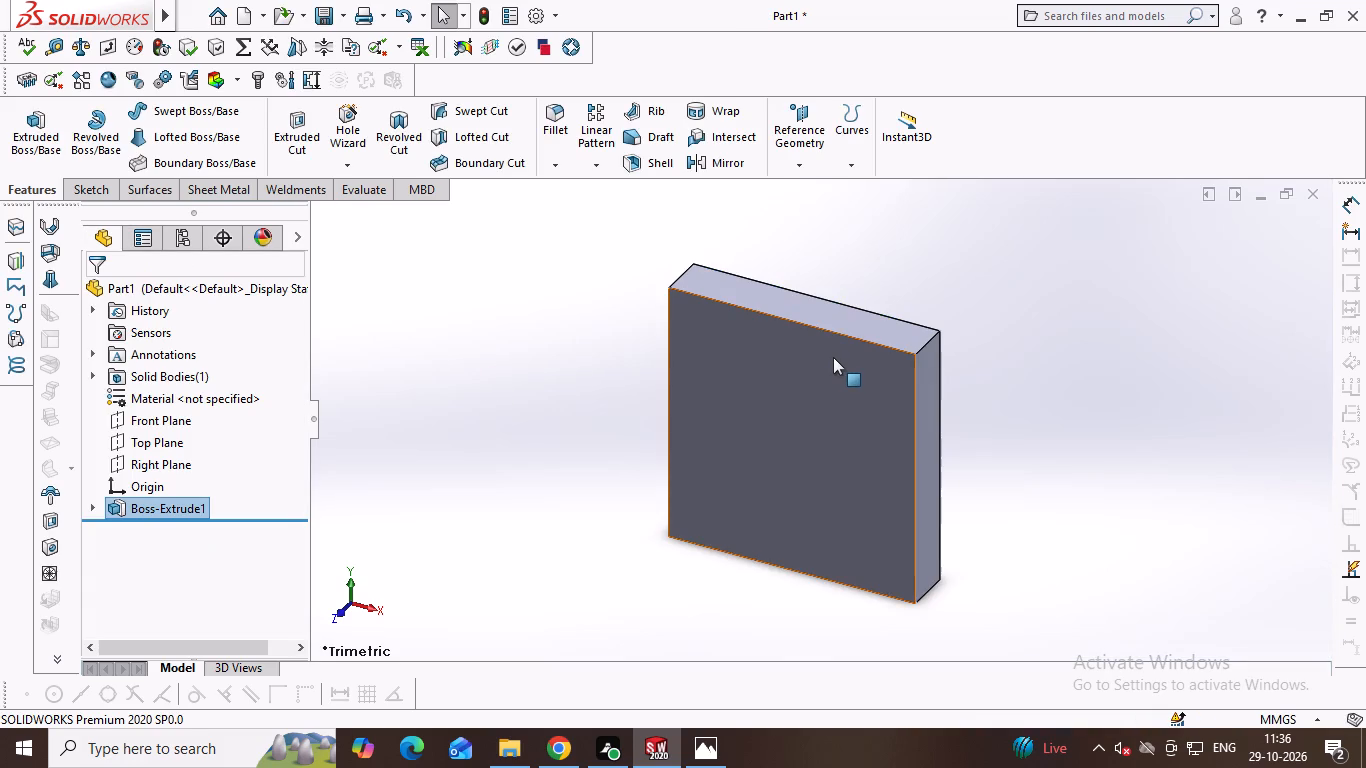
Open a sketch on the plate's large front face, facing it squarely, and check the hole positions in the reference drawing.
{"action": "key", "text": "alt+Tab"}
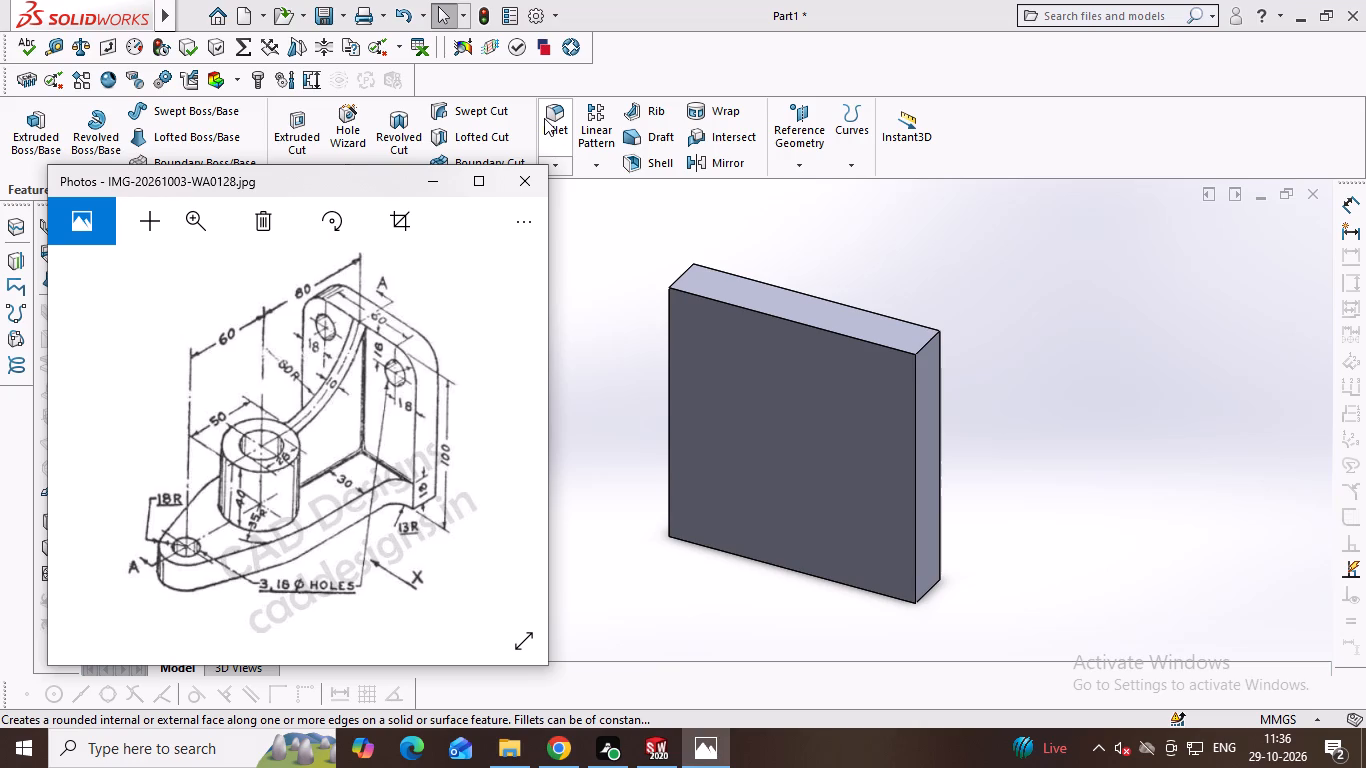
{"action": "left_click", "coordinate": [763, 401]}
{"action": "left_click", "coordinate": [850, 329]}
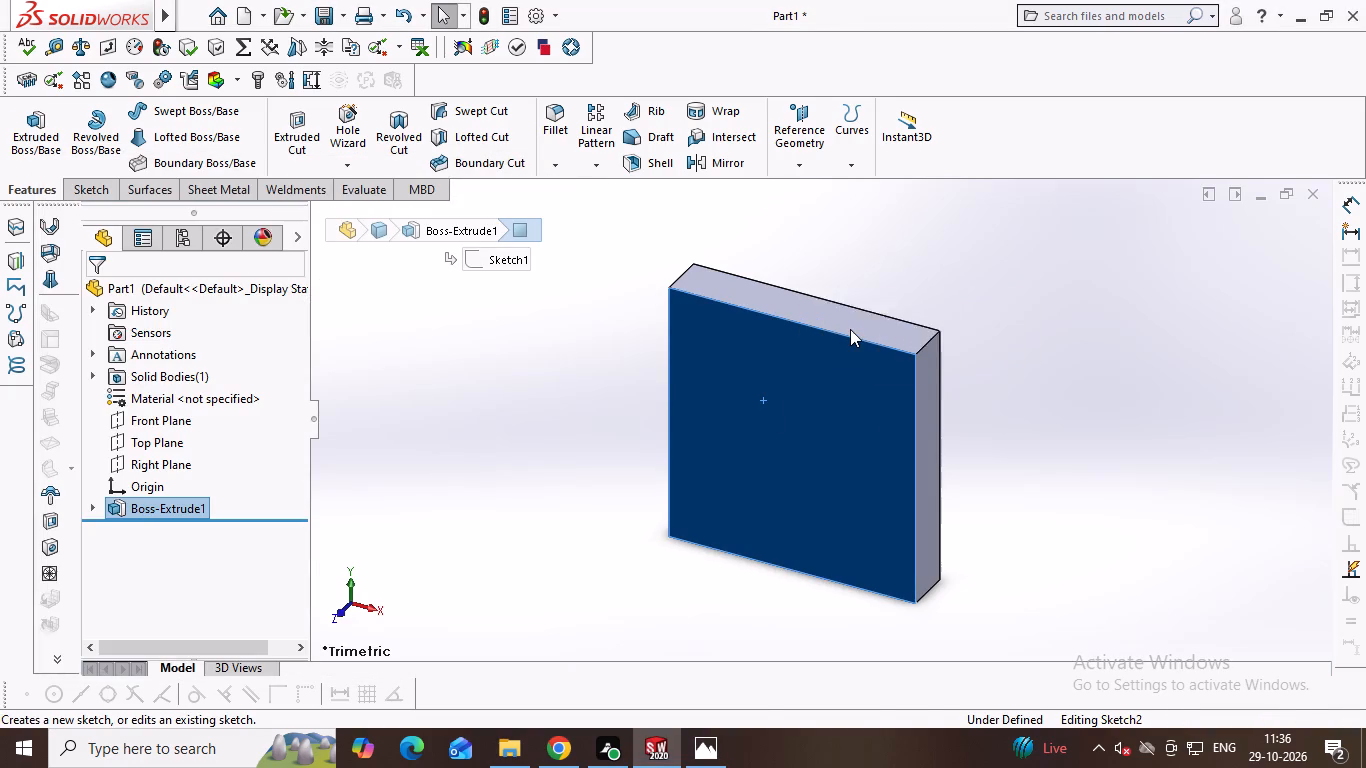
{"action": "key", "text": "ctrl+8"}
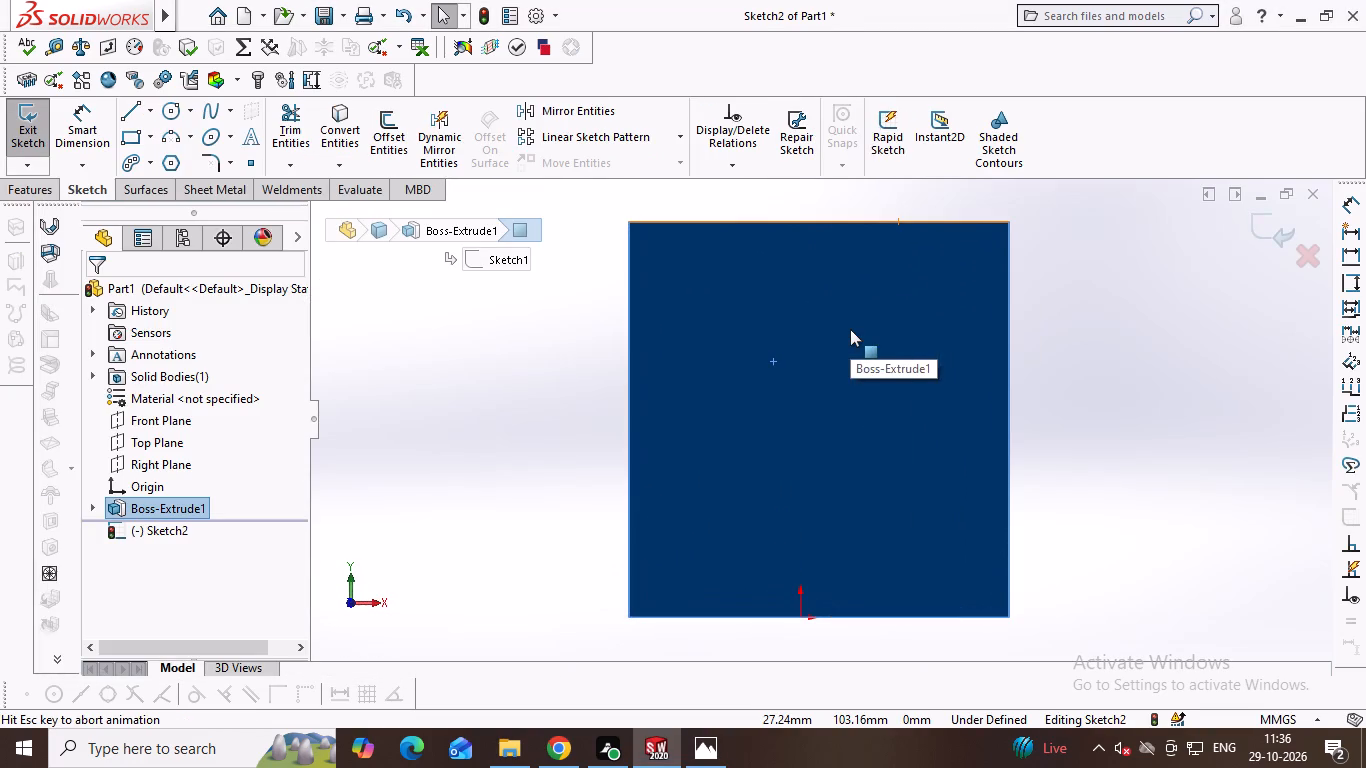
{"action": "key", "text": "alt+Tab"}
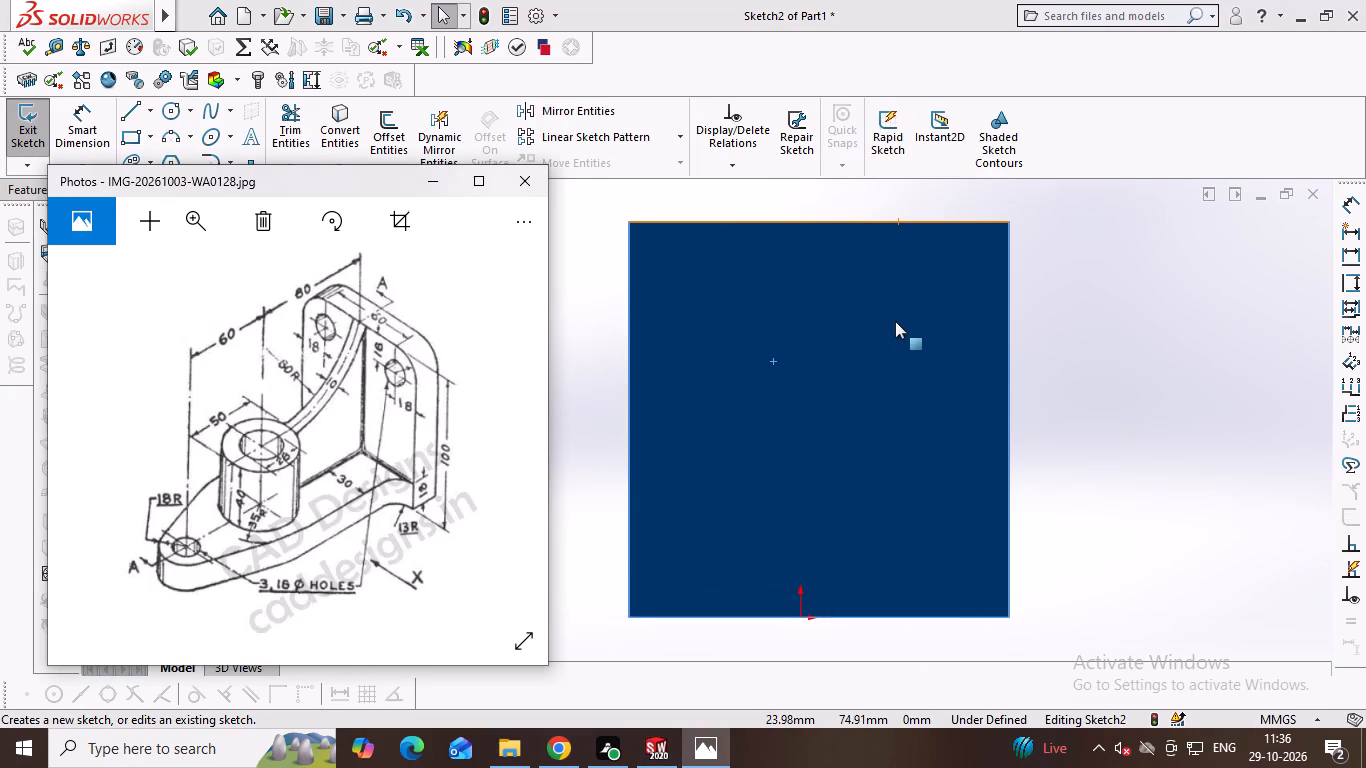
{"action": "key", "text": "alt+Tab"}
Draw locating lines from the face's upper-right corner: 18 mm inward along the top edge and 16 mm straight down.
{"action": "right_click_drag", "start_coordinate": [1064, 256], "coordinate": [941, 268]}
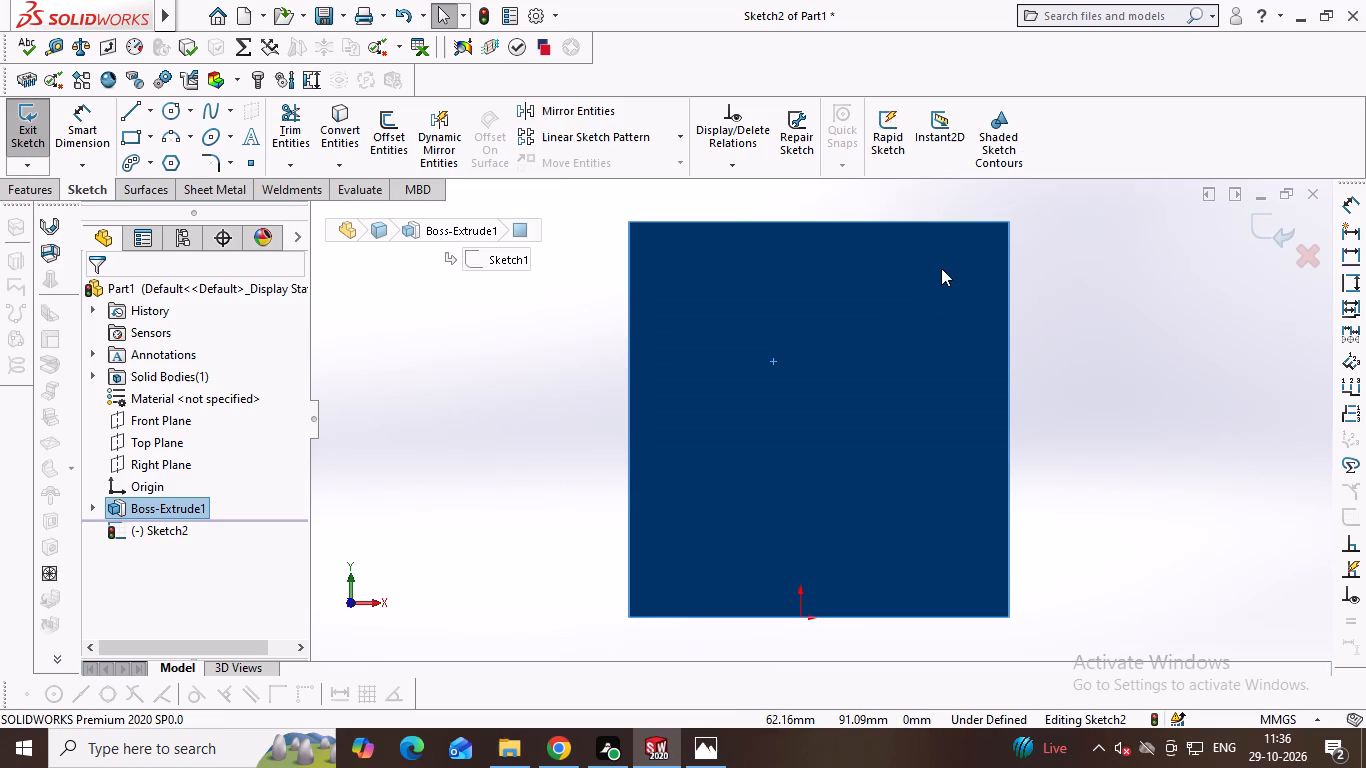
{"action": "right_click_drag", "start_coordinate": [941, 268], "coordinate": [918, 276]}
{"action": "left_click", "coordinate": [1008, 222]}
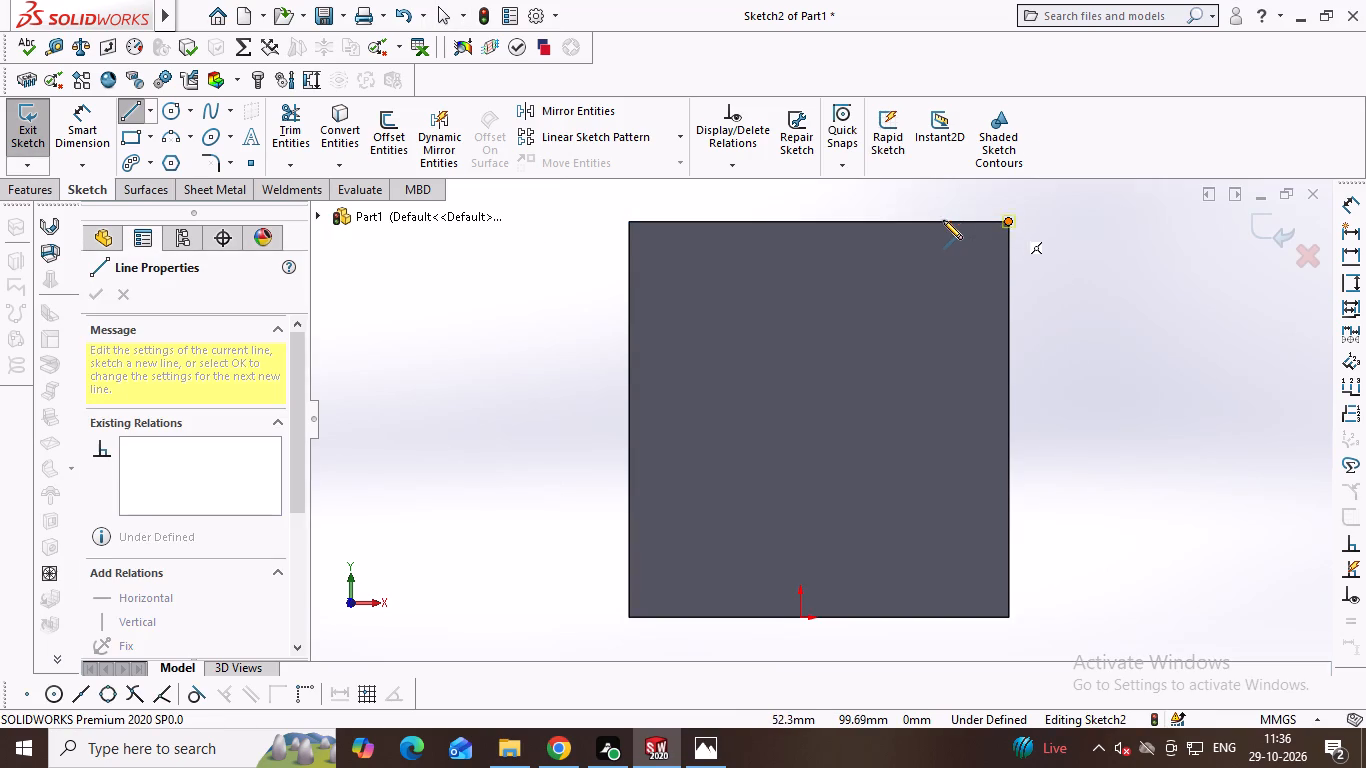
{"action": "type", "text": "18"}
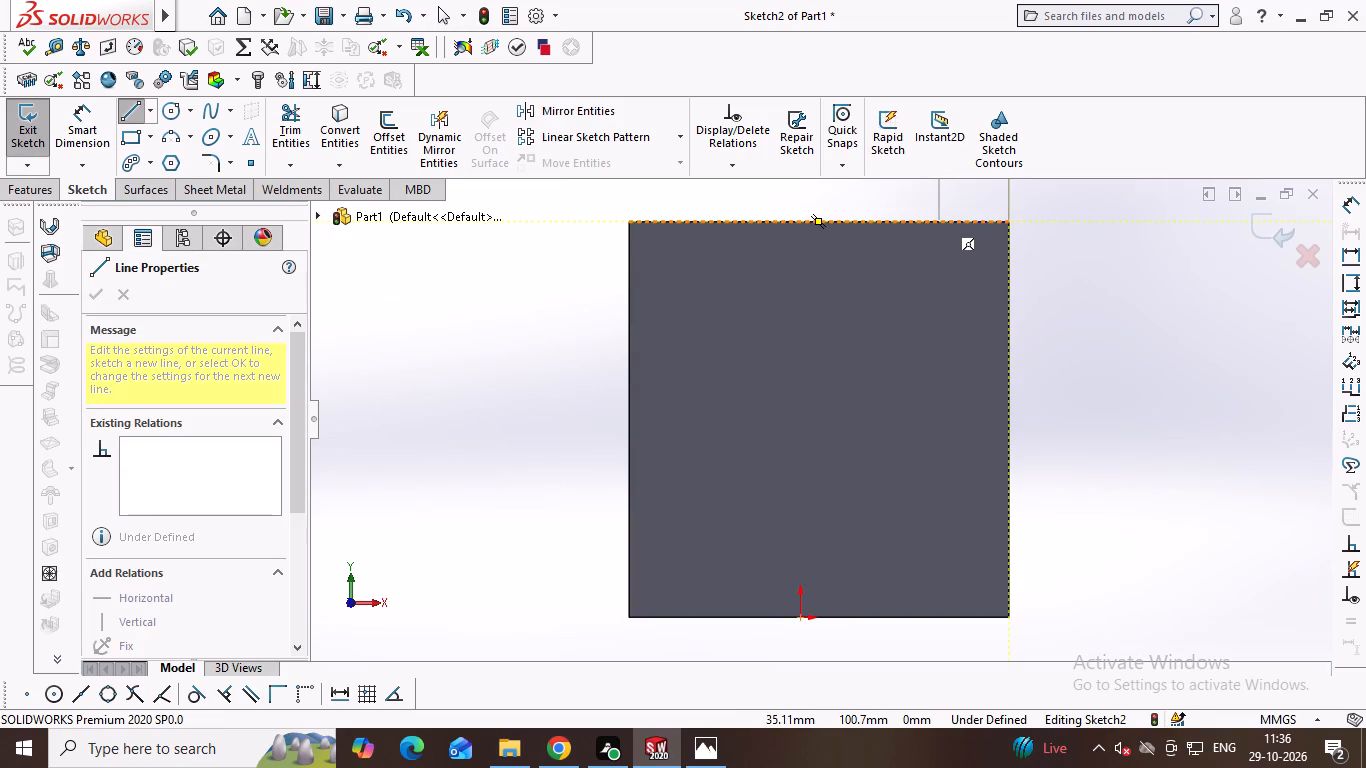
{"action": "key", "text": "Return"}
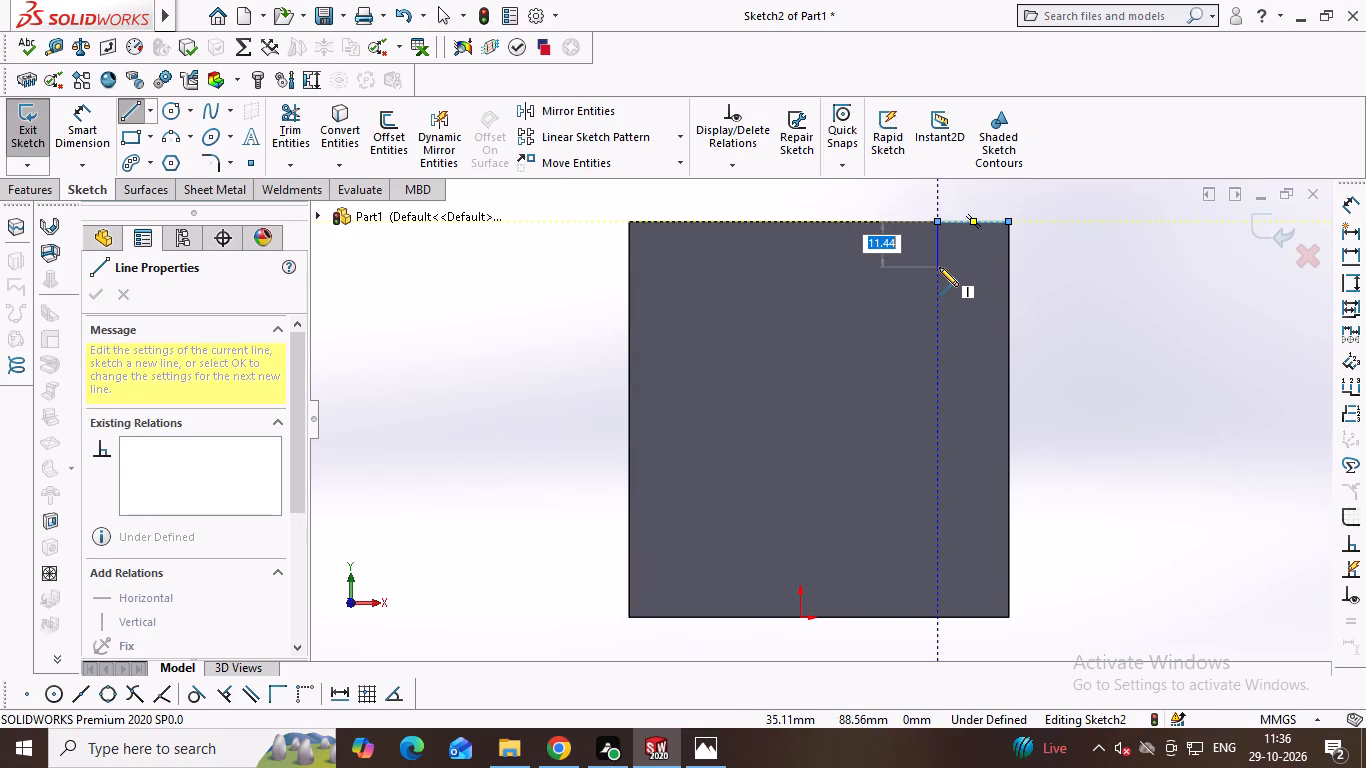
{"action": "type", "text": "16"}
{"action": "key", "text": "Return"}
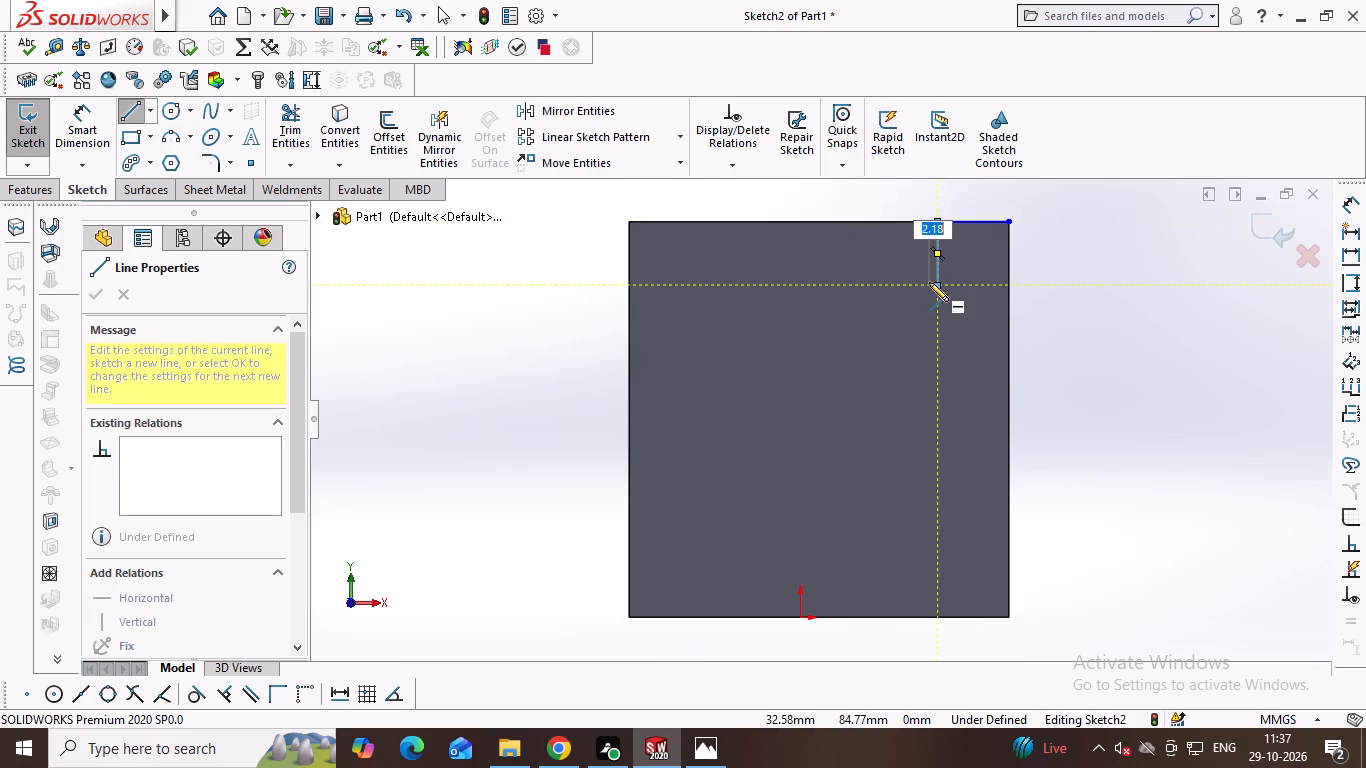
Sketch a 16 mm diameter circle centred on the lower end of the right-hand locating line.
{"action": "right_click_drag", "start_coordinate": [895, 278], "coordinate": [1009, 291]}
{"action": "key", "text": "alt+Tab"}
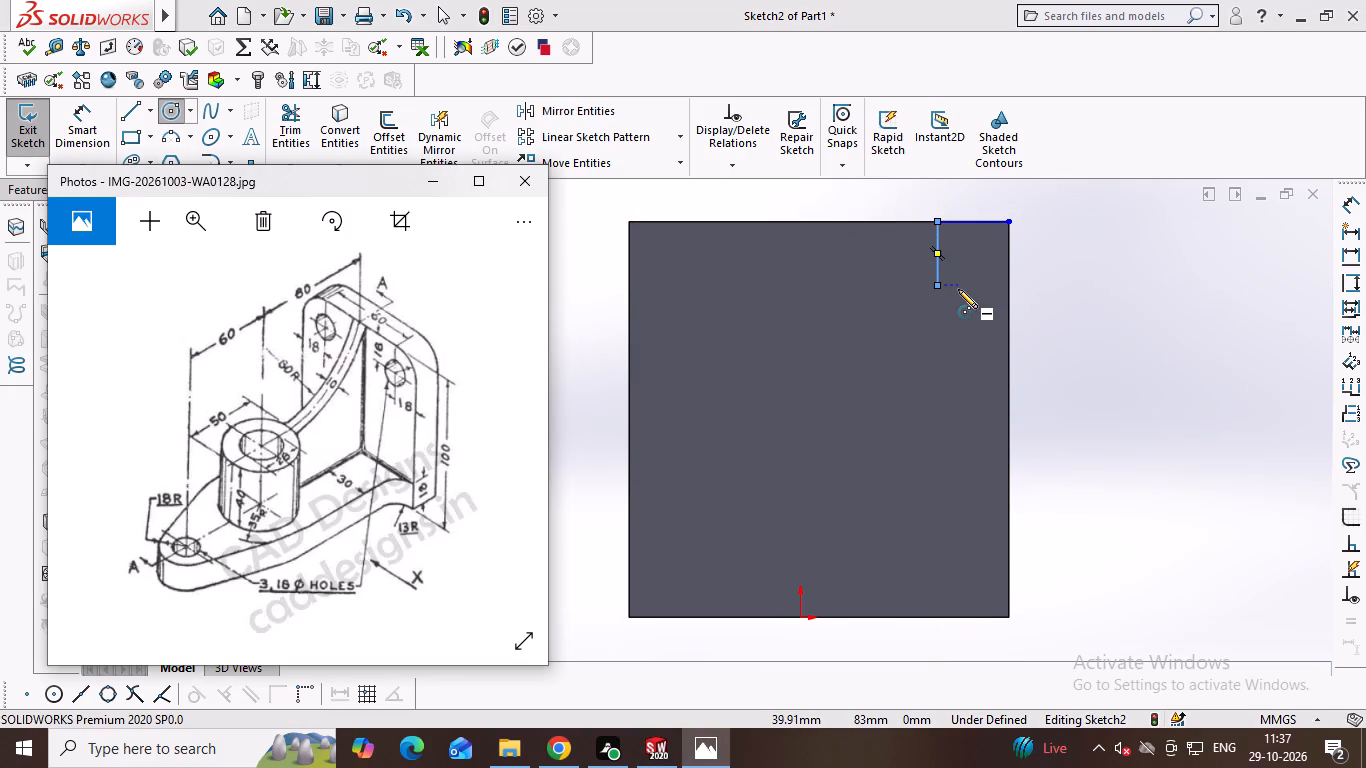
{"action": "key", "text": "alt+Tab"}
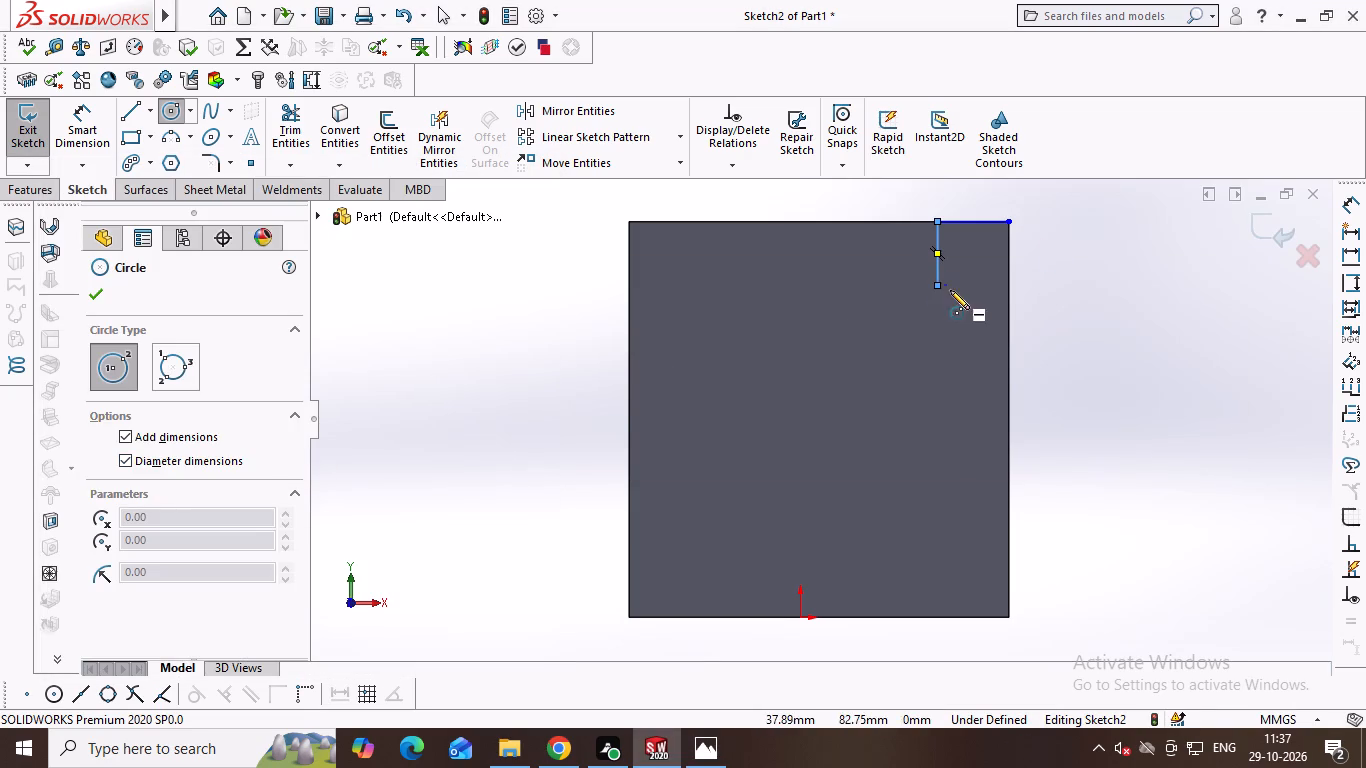
{"action": "left_click", "coordinate": [940, 285]}
{"action": "type", "text": "16"}
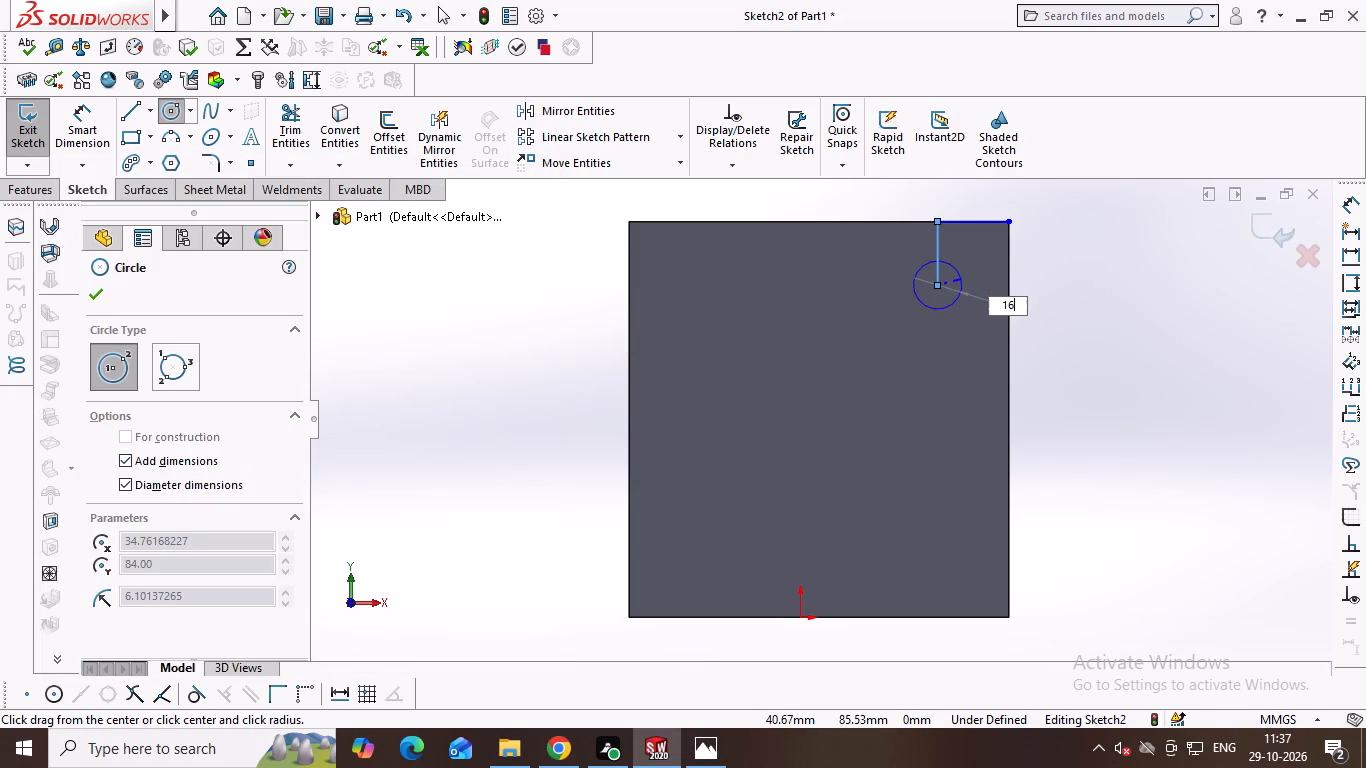
{"action": "key", "text": "Return"}
Draw locating lines from the face's upper-left corner: 18 mm inward along the top edge and 16 mm straight down.
{"action": "right_click_drag", "start_coordinate": [729, 237], "coordinate": [600, 254]}
{"action": "left_click", "coordinate": [627, 223]}
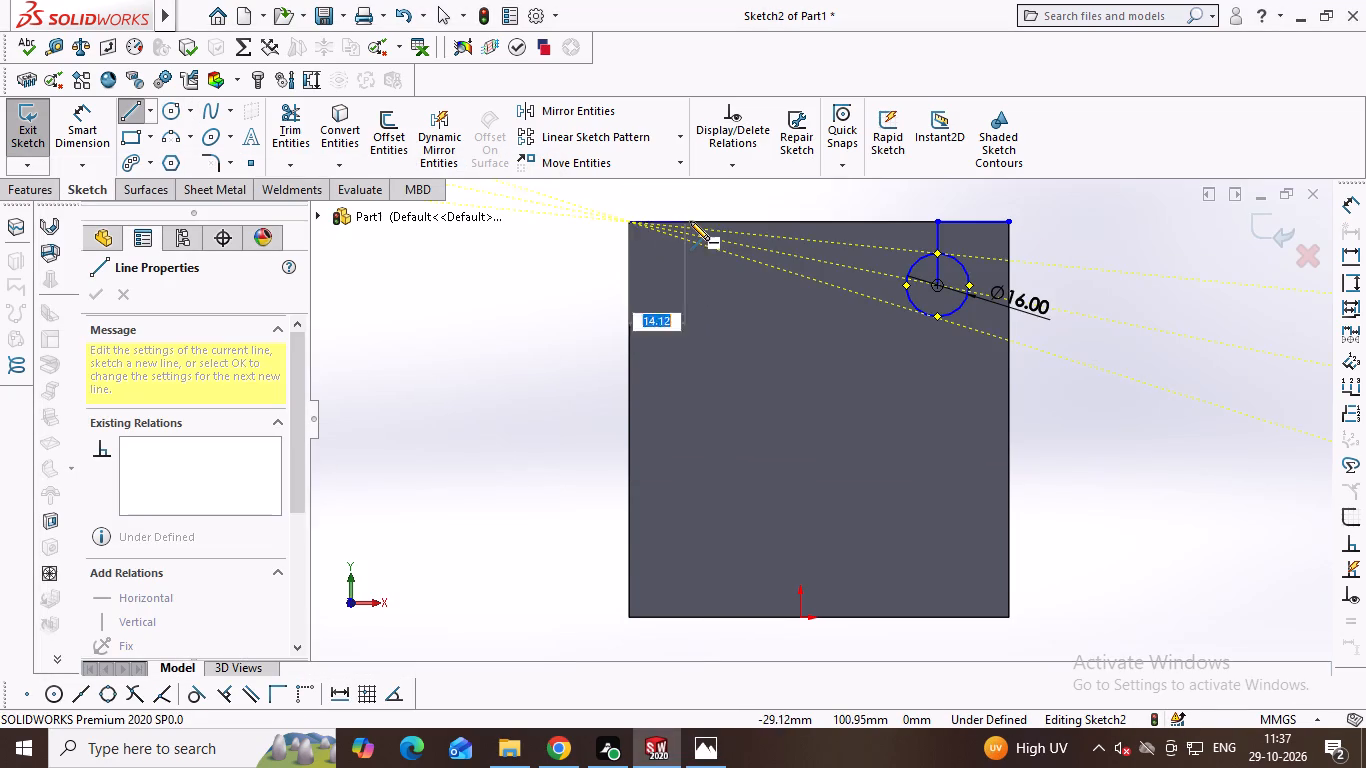
{"action": "type", "text": "18"}
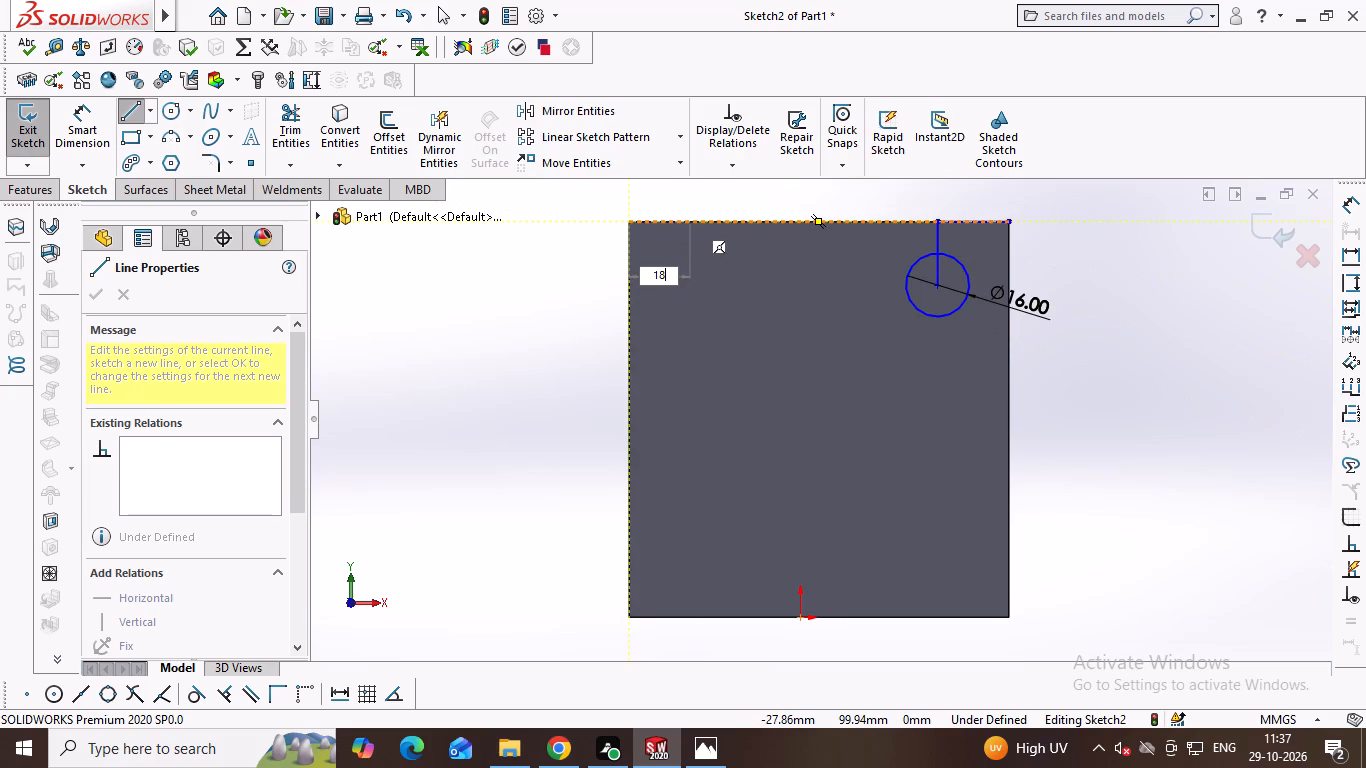
{"action": "key", "text": "Return"}
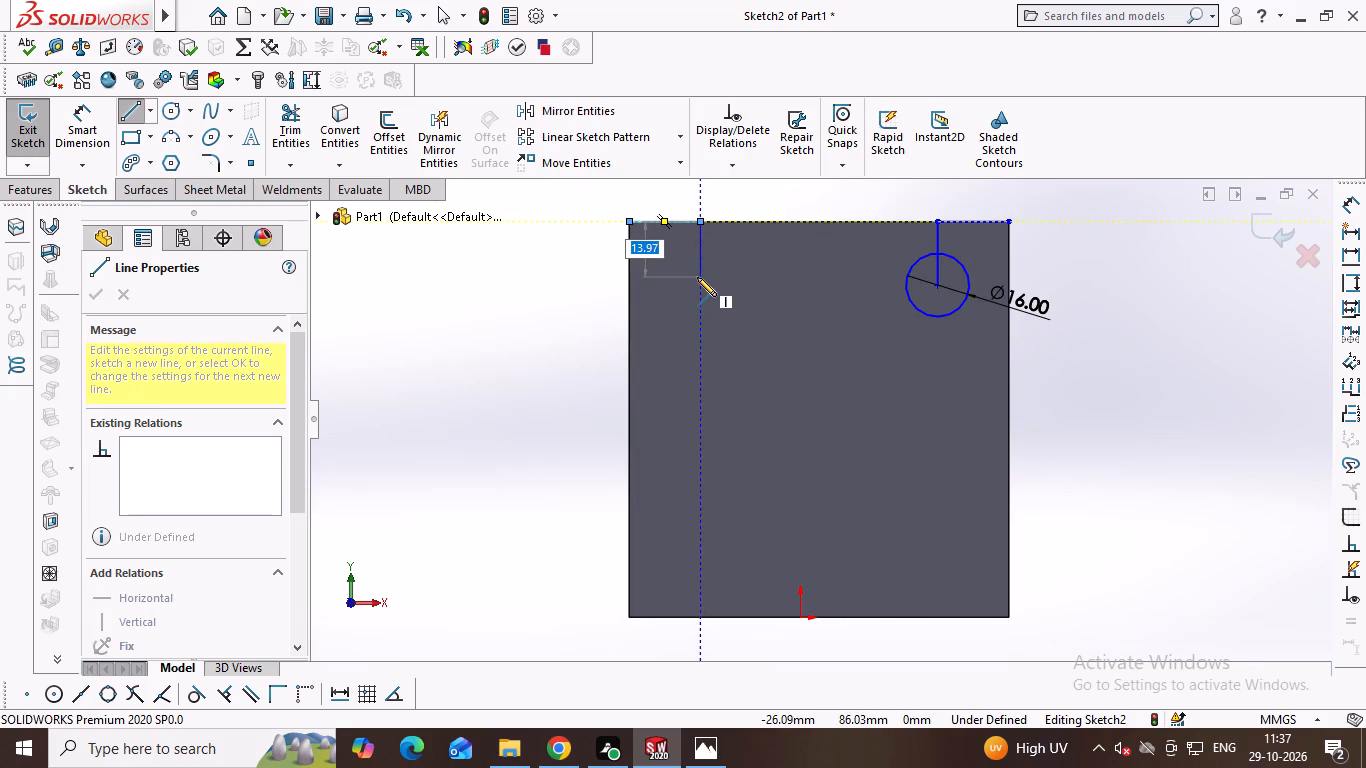
{"action": "type", "text": "16"}
{"action": "key", "text": "Return"}
Sketch a 16 mm diameter circle centred on the lower end of the left-hand locating line.
{"action": "right_click_drag", "start_coordinate": [656, 303], "coordinate": [785, 265]}
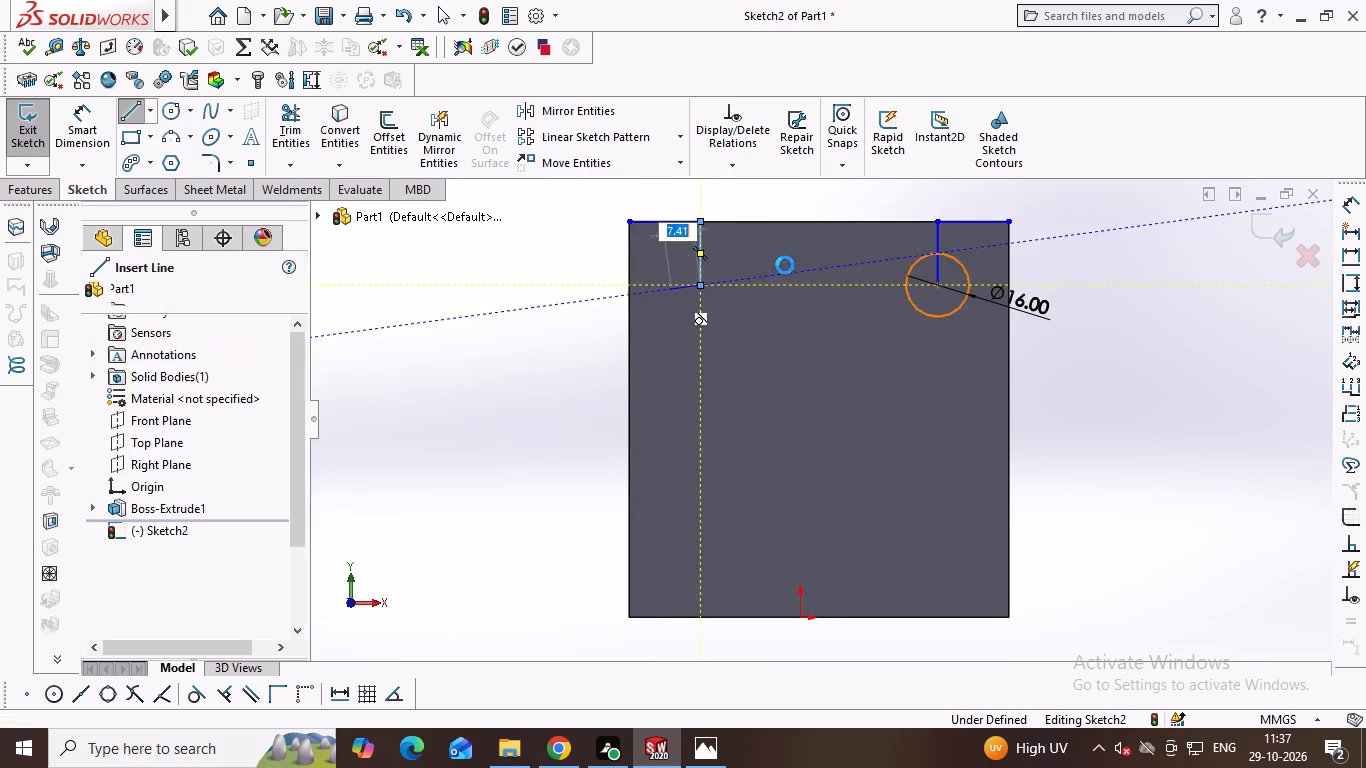
{"action": "right_click_drag", "start_coordinate": [785, 265], "coordinate": [804, 266]}
{"action": "right_click", "coordinate": [804, 266]}
{"action": "left_click", "coordinate": [701, 285]}
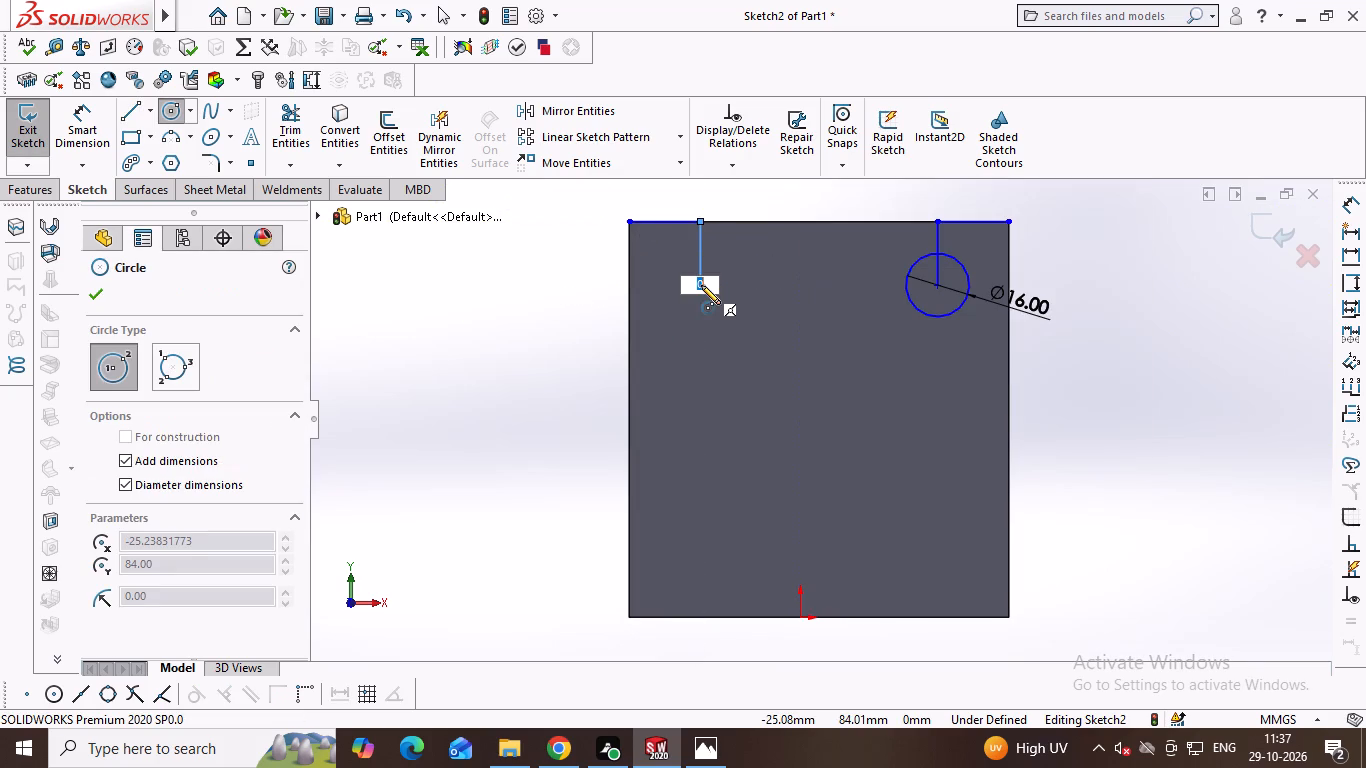
{"action": "type", "text": "16"}
{"action": "key", "text": "Return"}
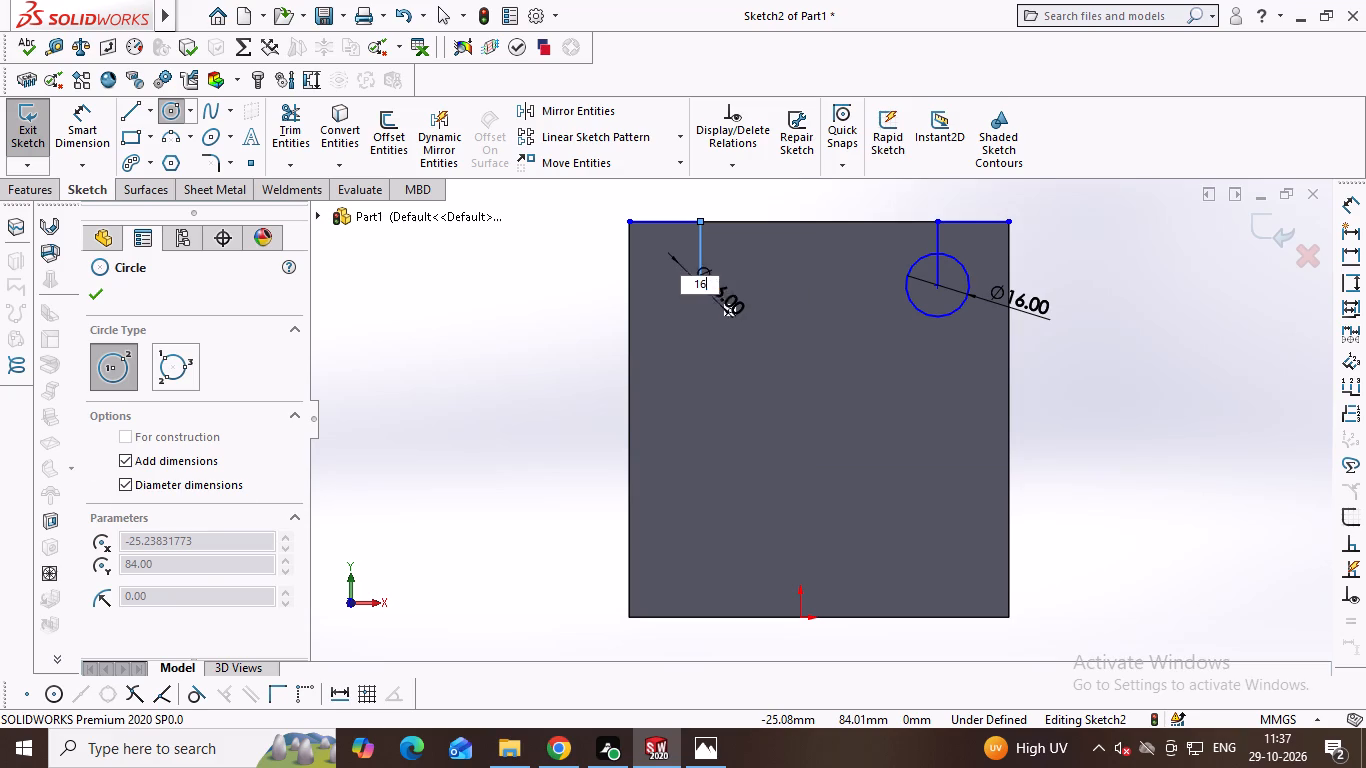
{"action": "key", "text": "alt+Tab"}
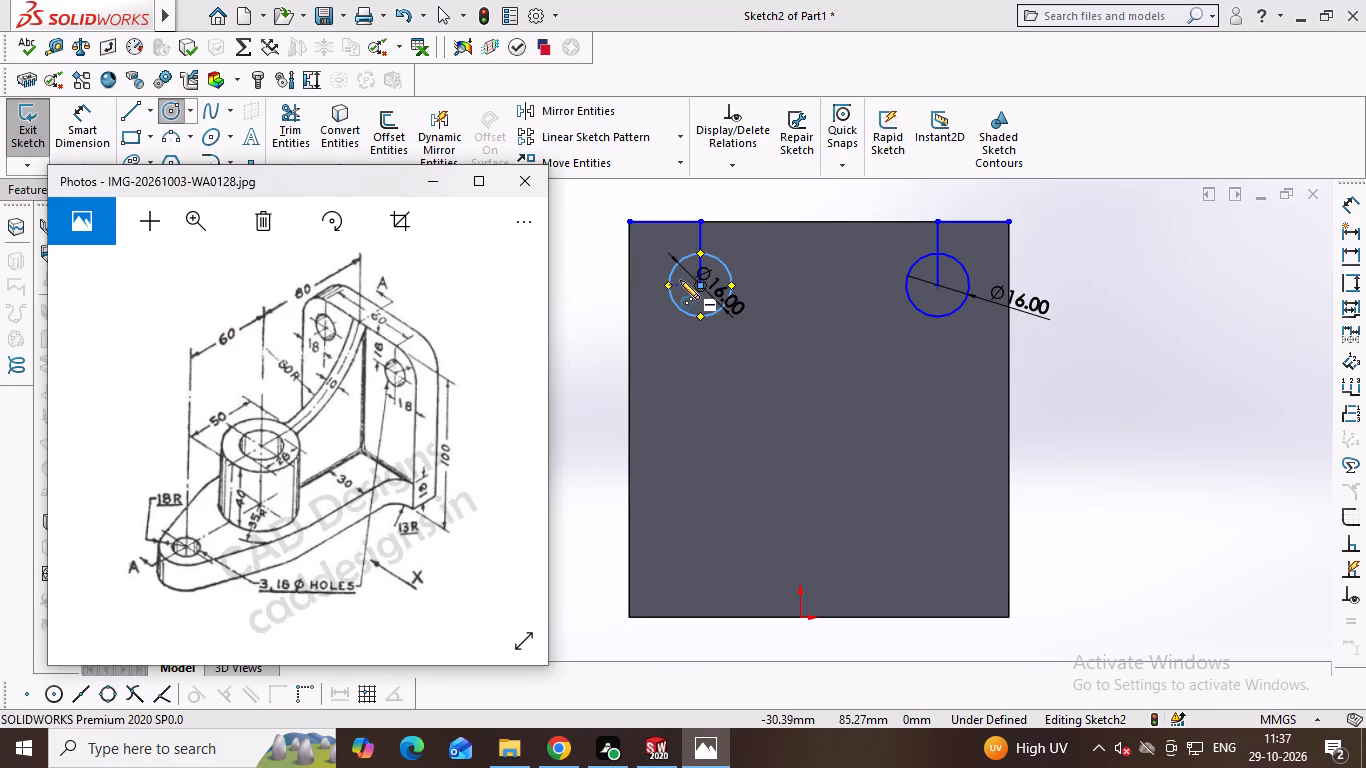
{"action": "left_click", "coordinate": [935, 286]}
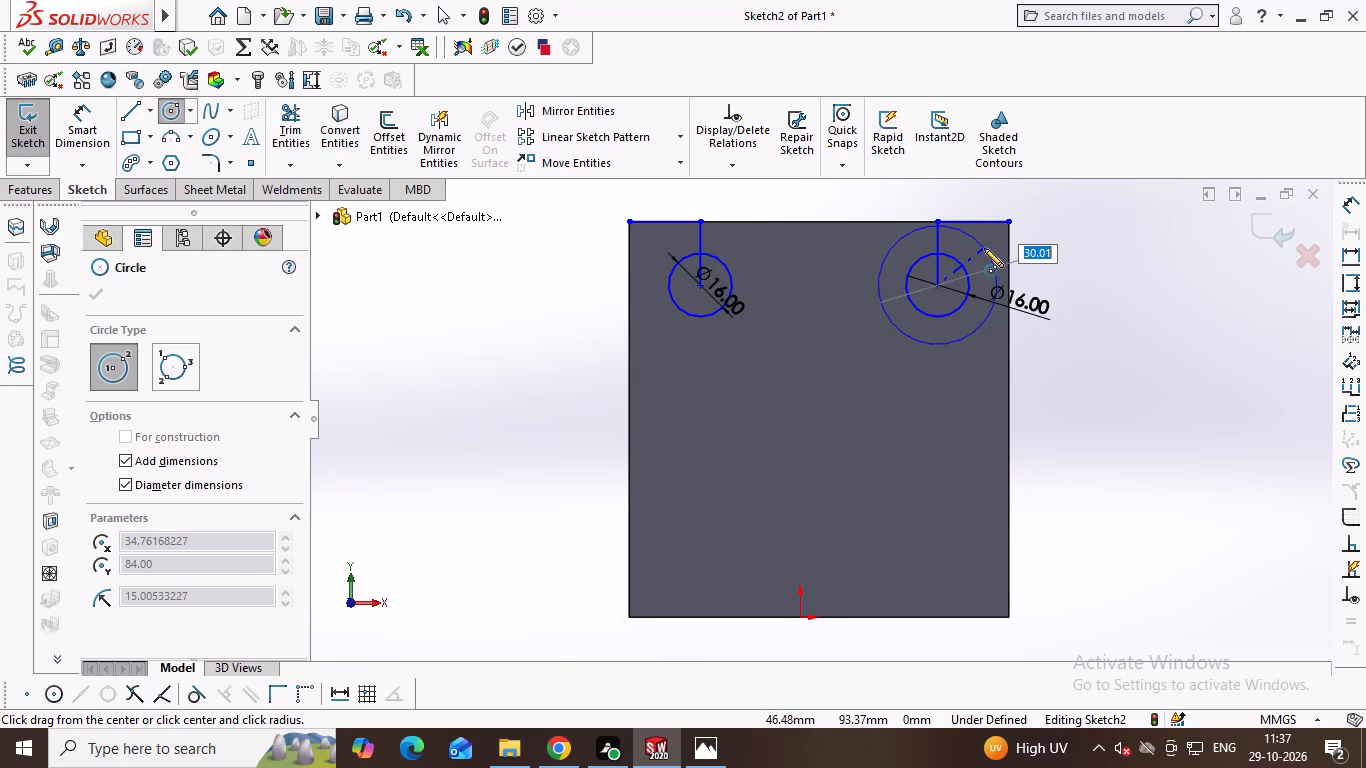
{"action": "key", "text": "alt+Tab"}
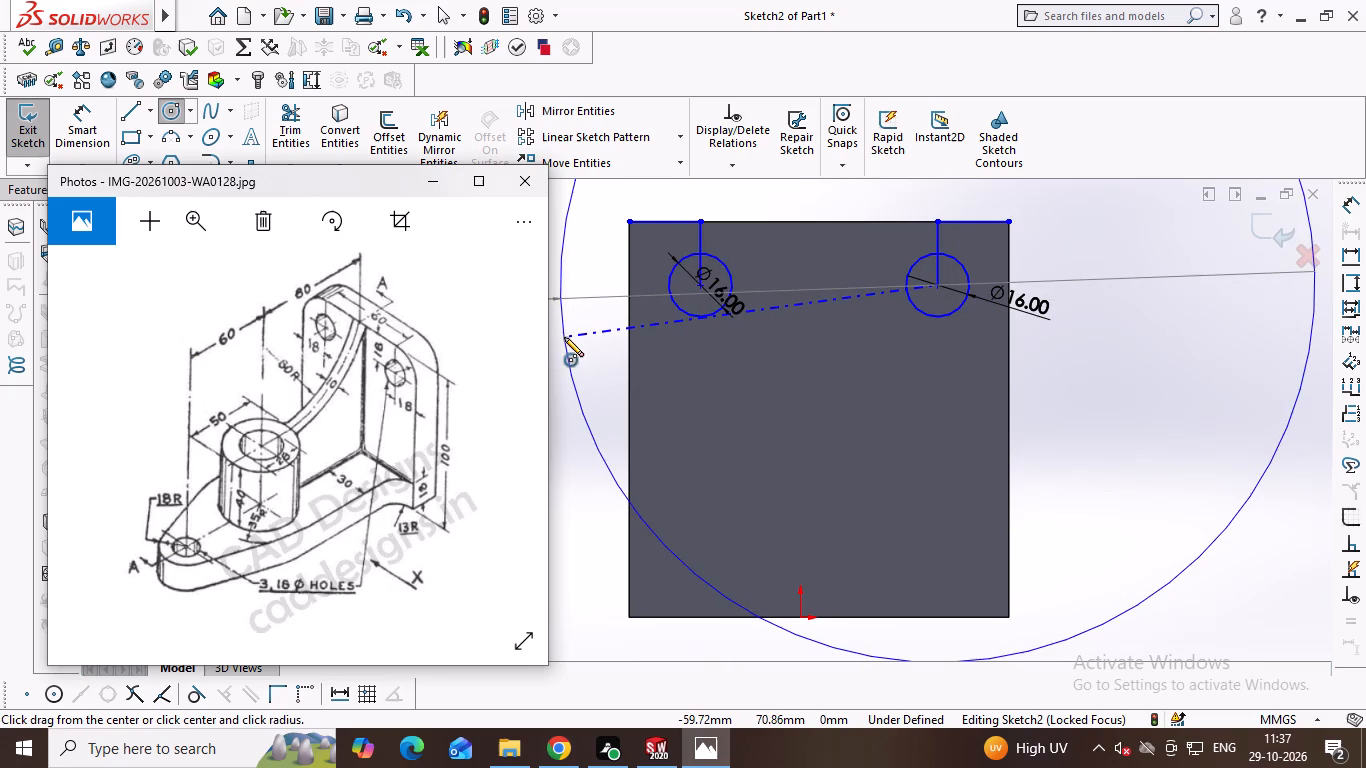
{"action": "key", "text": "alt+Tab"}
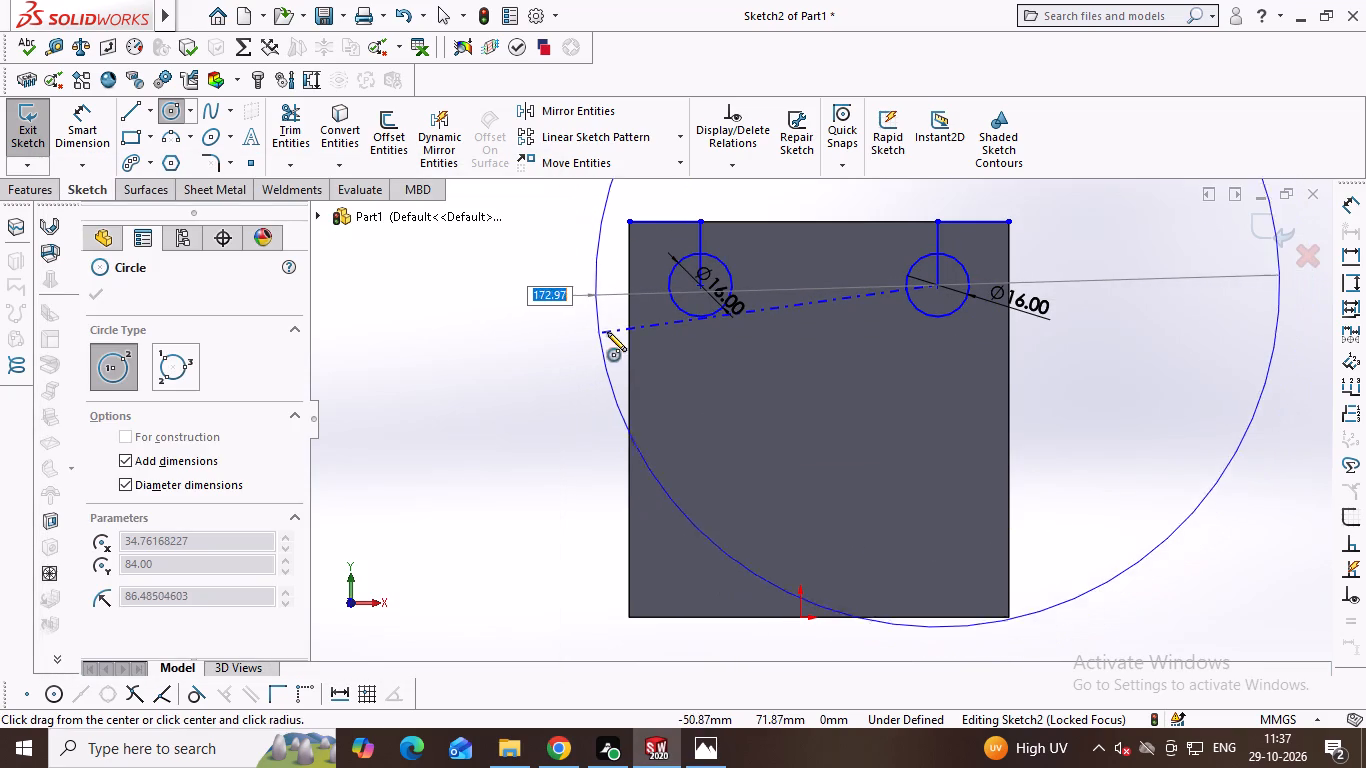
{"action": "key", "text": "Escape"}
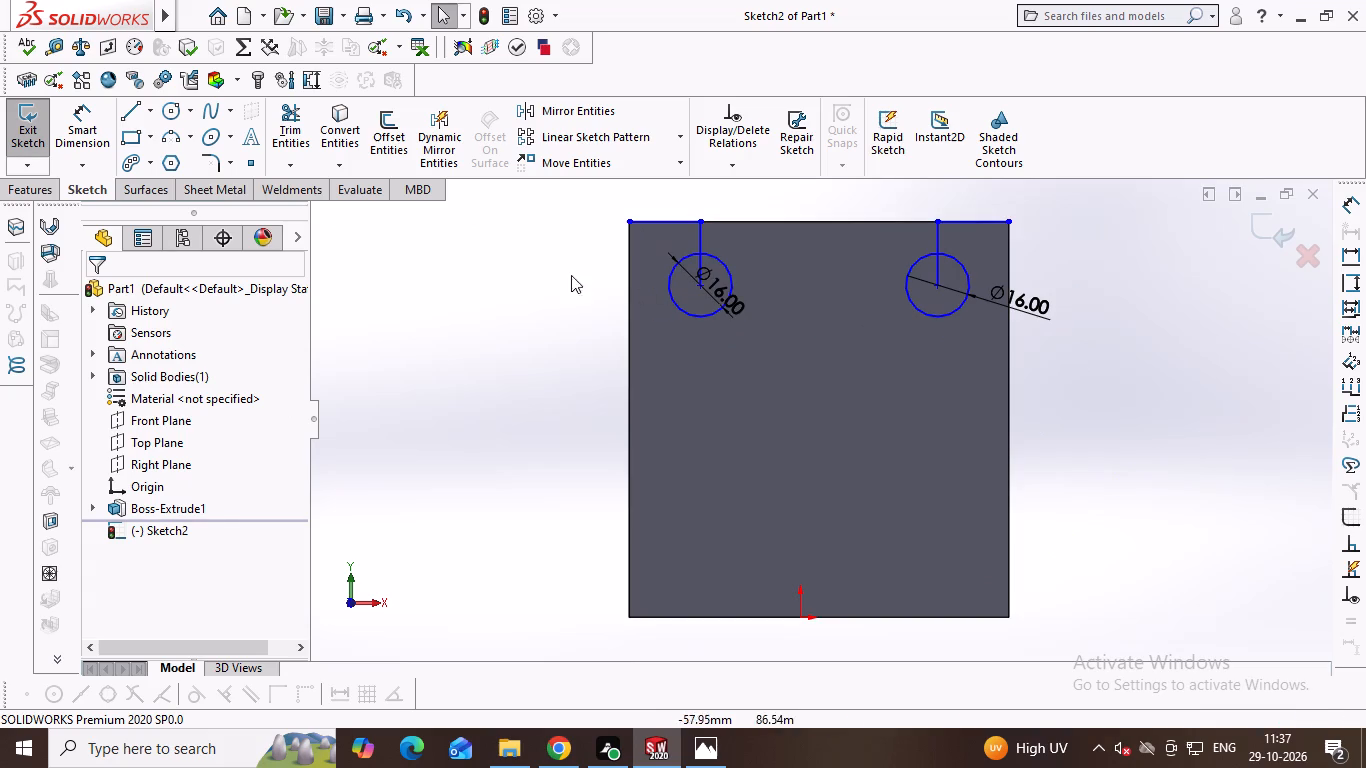
Cut both 16 mm circles through the plate with a blind Extruded Cut 18 mm deep.
{"action": "left_click", "coordinate": [40, 189]}
{"action": "left_click", "coordinate": [310, 128]}
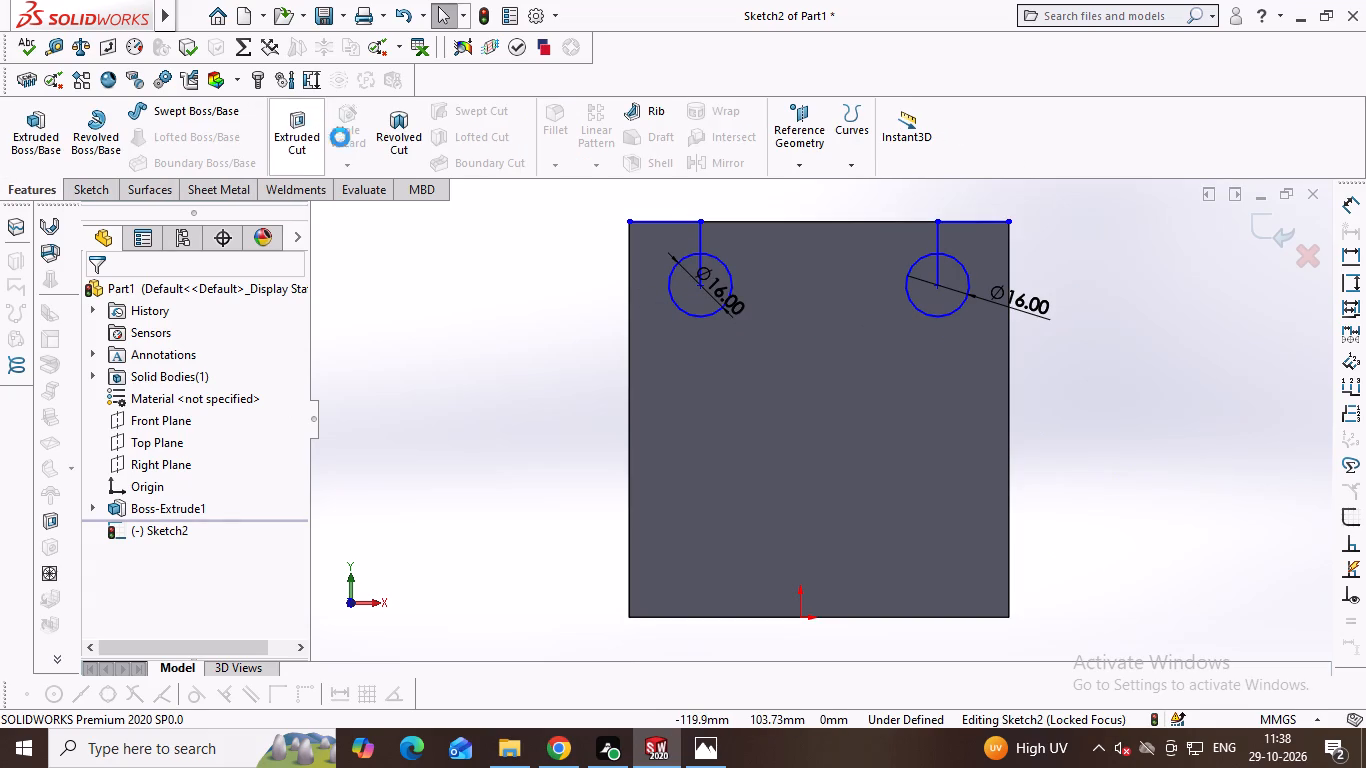
{"action": "left_click", "coordinate": [699, 302]}
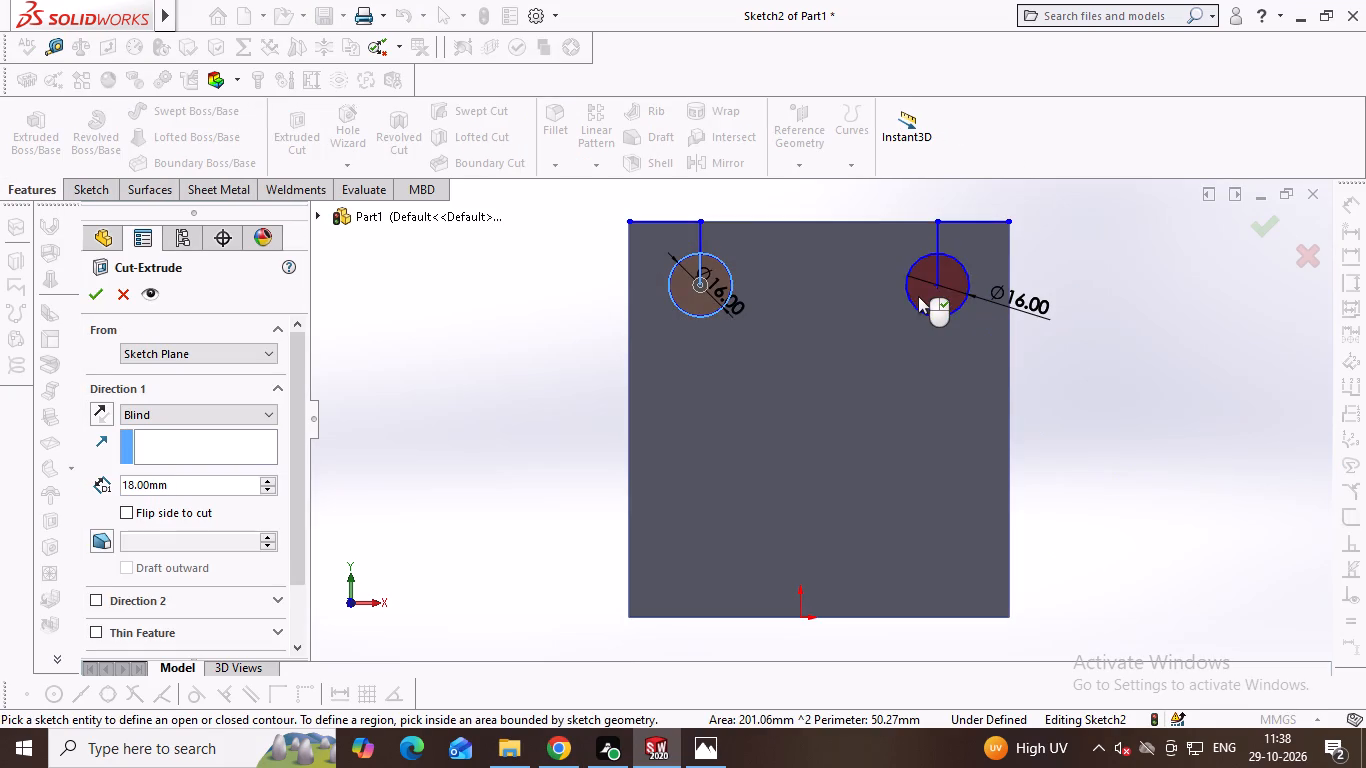
{"action": "left_click", "coordinate": [918, 296]}
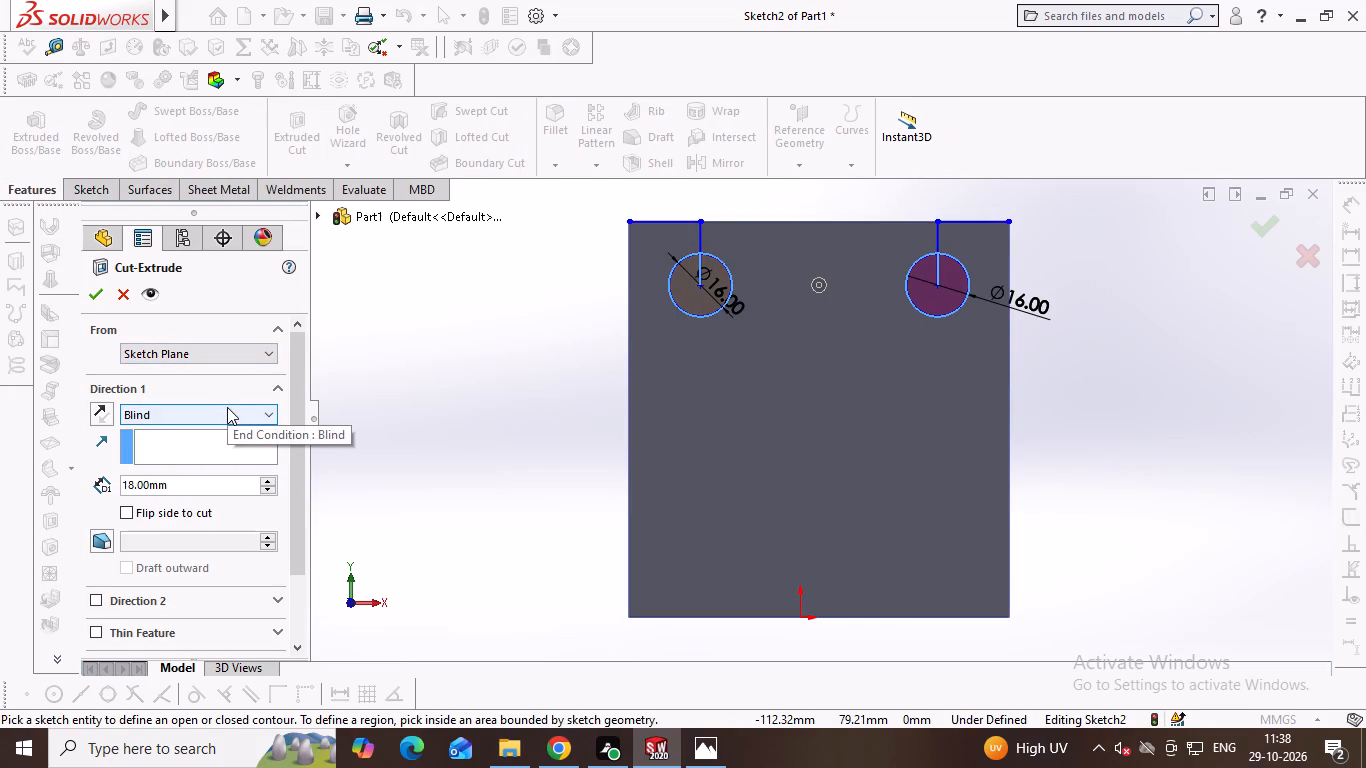
{"action": "key", "text": "Return"}
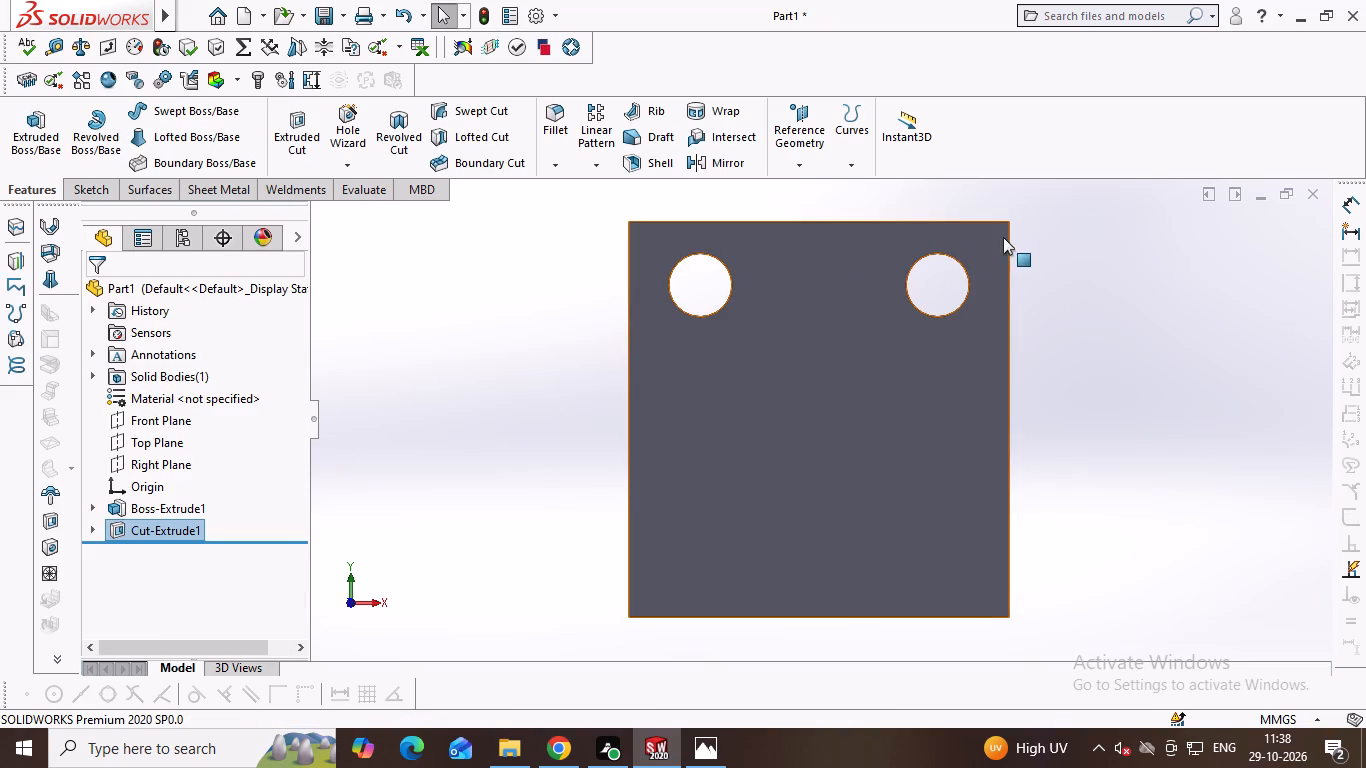
Fillet the plate's two upper corner edges with an 18 mm symmetric radius.
{"action": "left_click", "coordinate": [559, 115]}
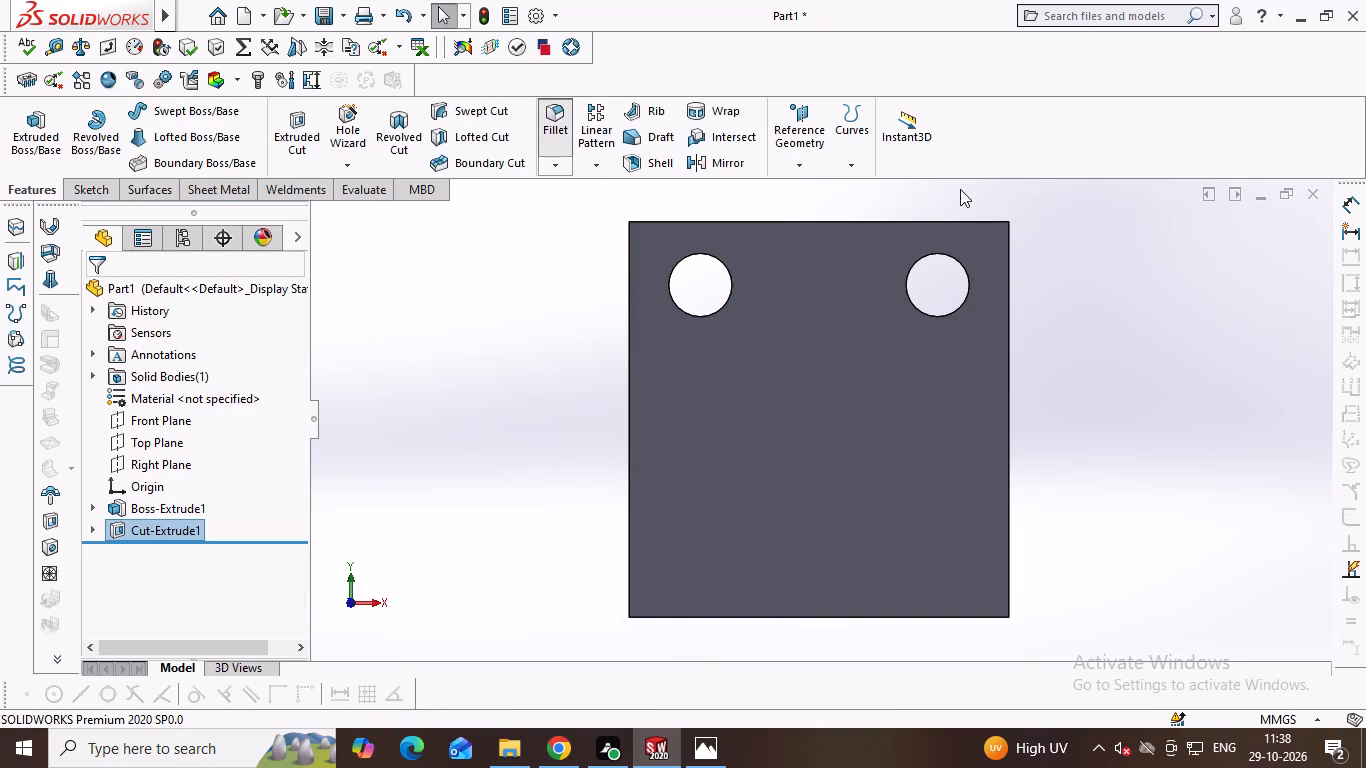
{"action": "middle_click_drag", "start_coordinate": [1142, 185], "coordinate": [1136, 330]}
{"action": "middle_click", "coordinate": [1136, 330]}
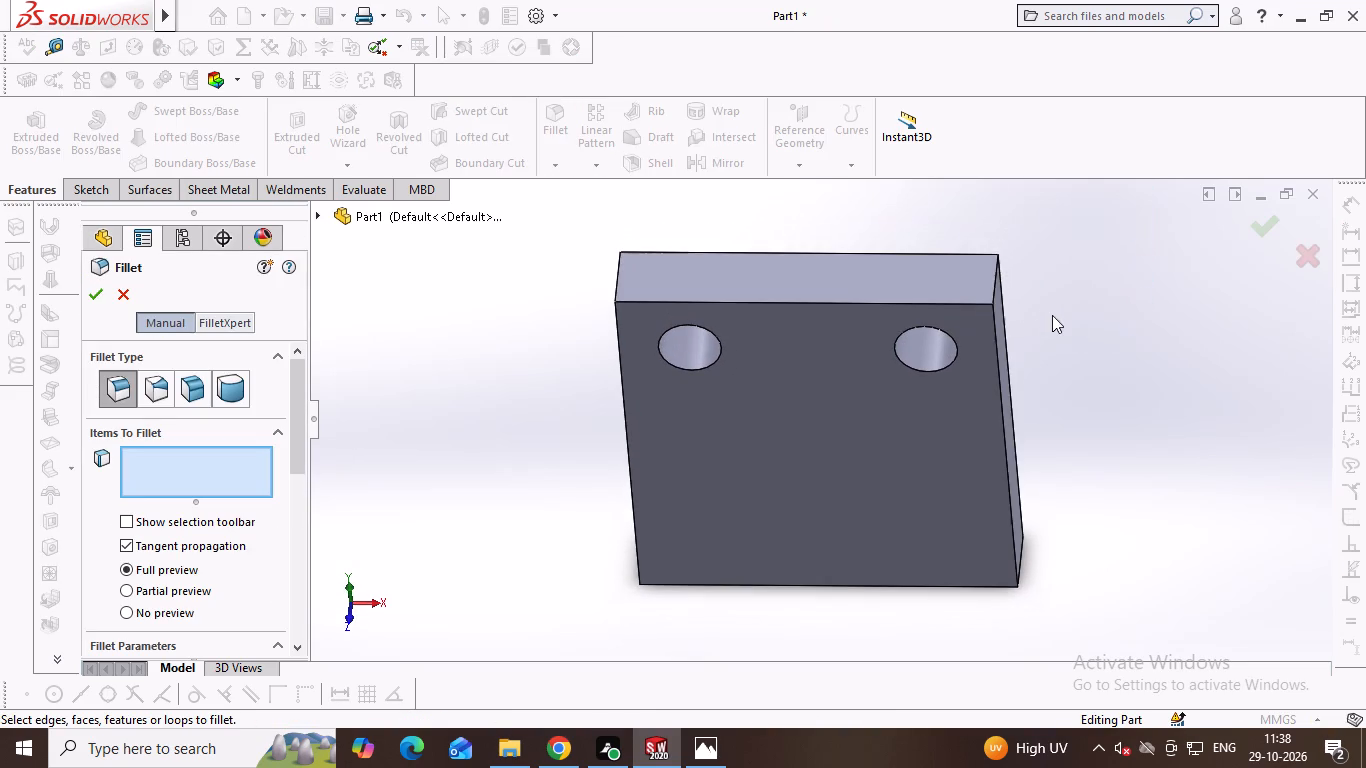
{"action": "left_click", "coordinate": [996, 282]}
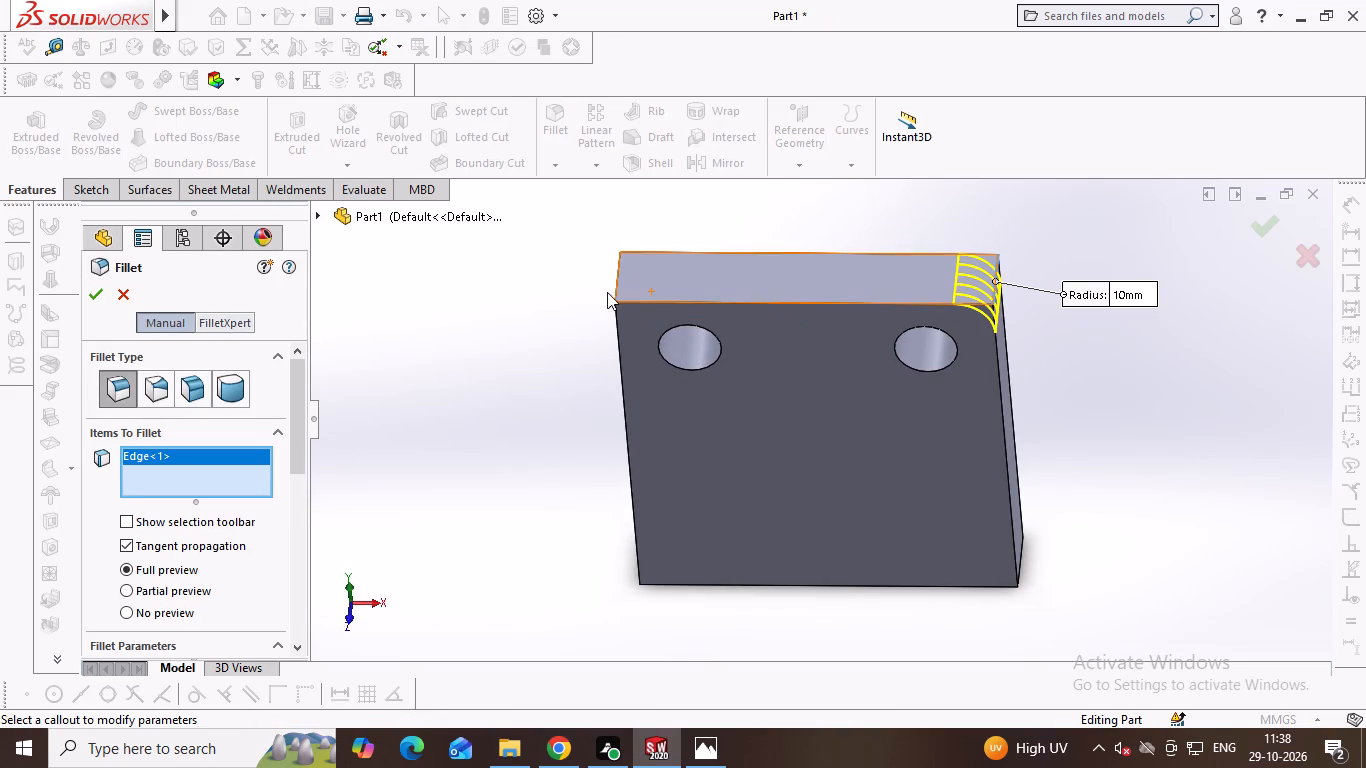
{"action": "left_click", "coordinate": [617, 282]}
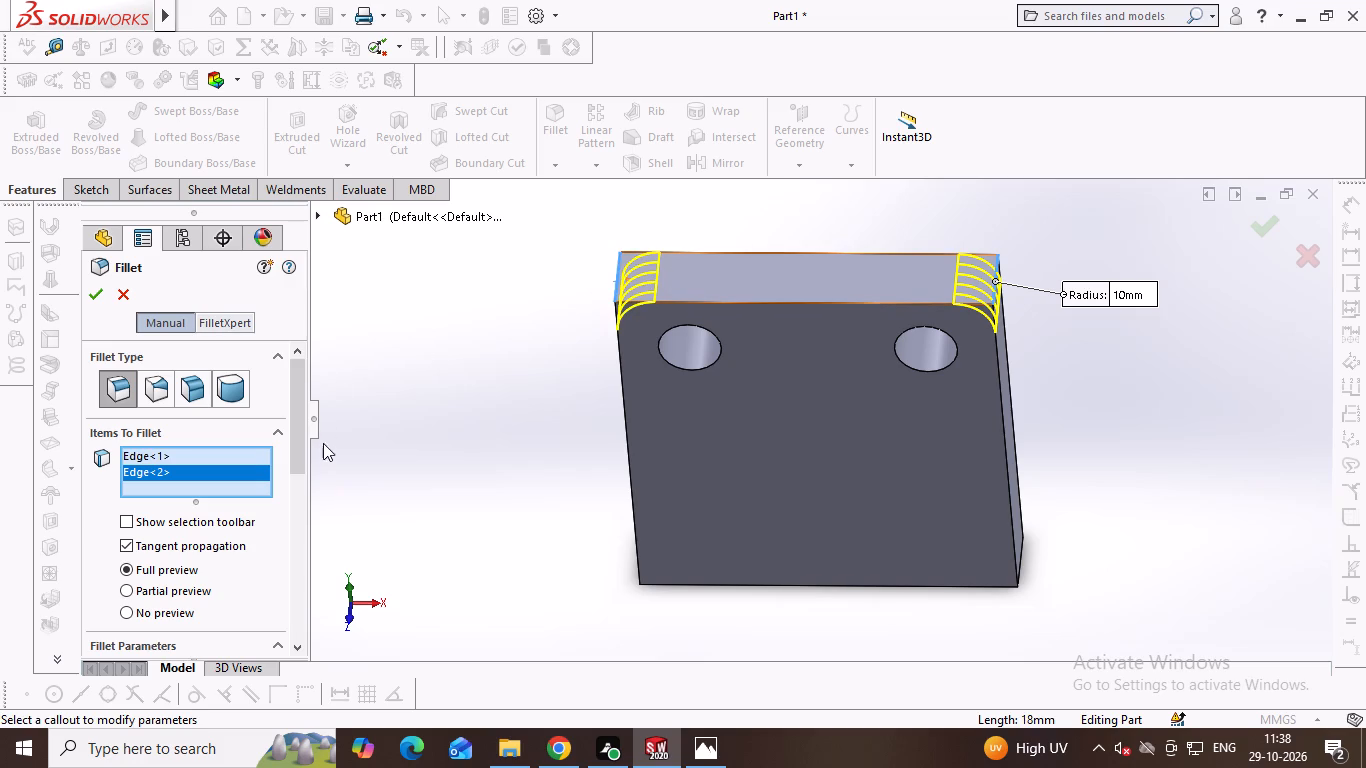
{"action": "left_click_drag", "start_coordinate": [299, 448], "coordinate": [304, 520]}
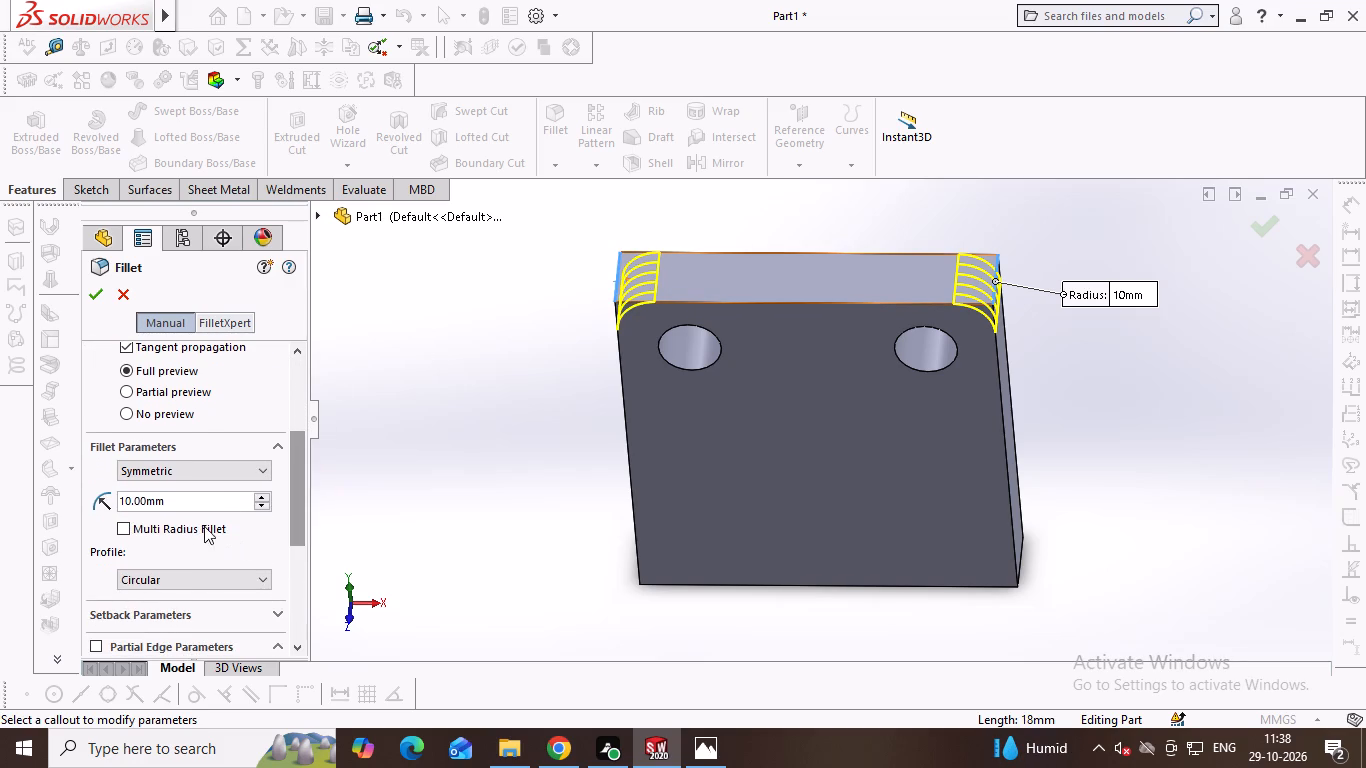
{"action": "double_click", "coordinate": [199, 495]}
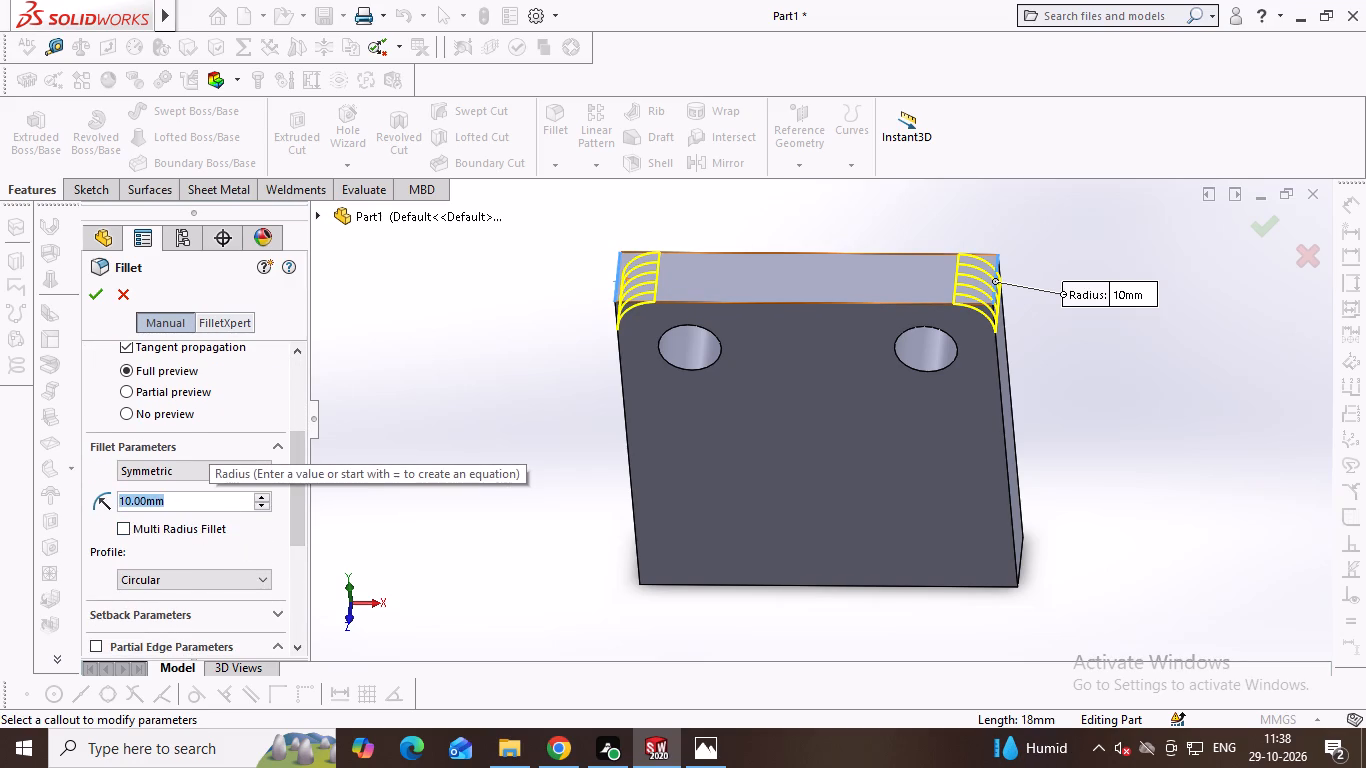
{"action": "type", "text": "18"}
{"action": "key", "text": "Return"}
{"action": "key", "text": "Return"}
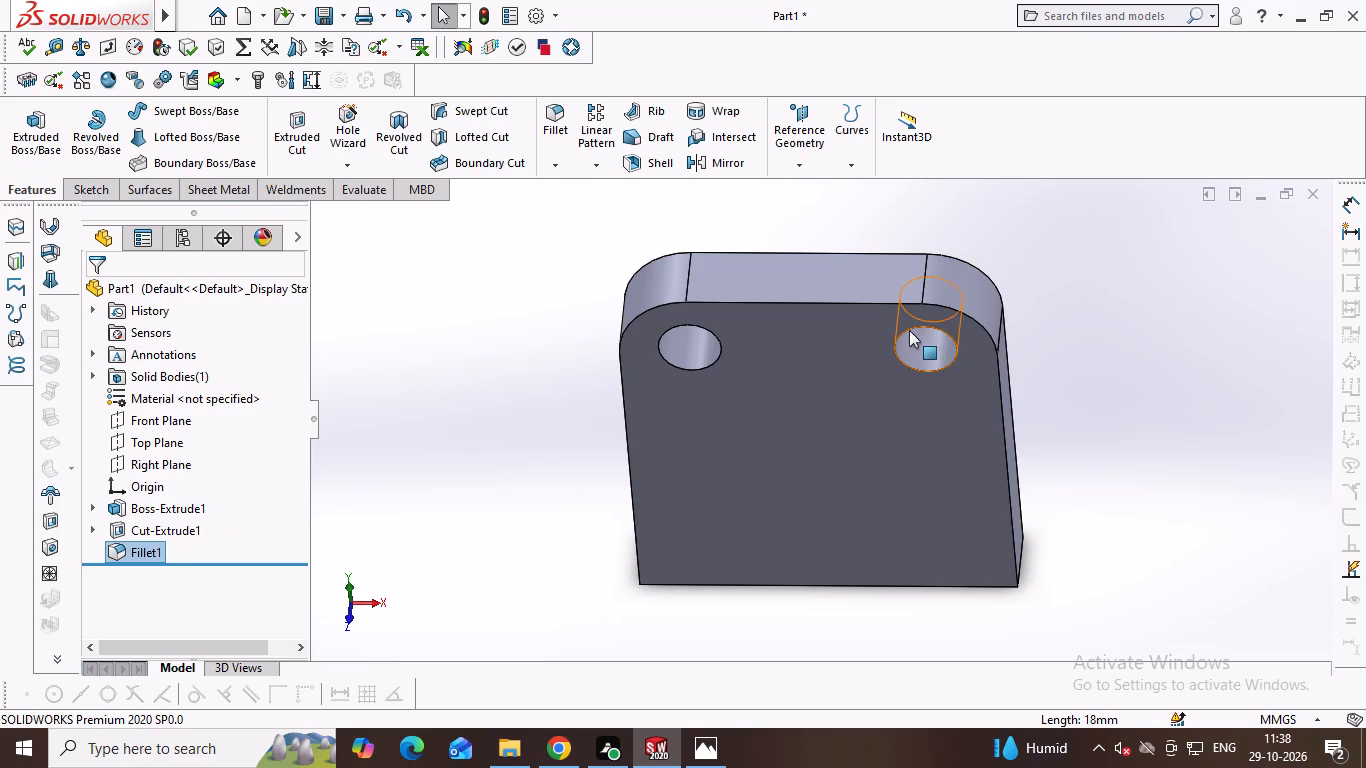
Examine the plate from several angles and compare it with the reference drawing to plan the base feature.
{"action": "middle_click_drag", "start_coordinate": [863, 258], "coordinate": [852, 174]}
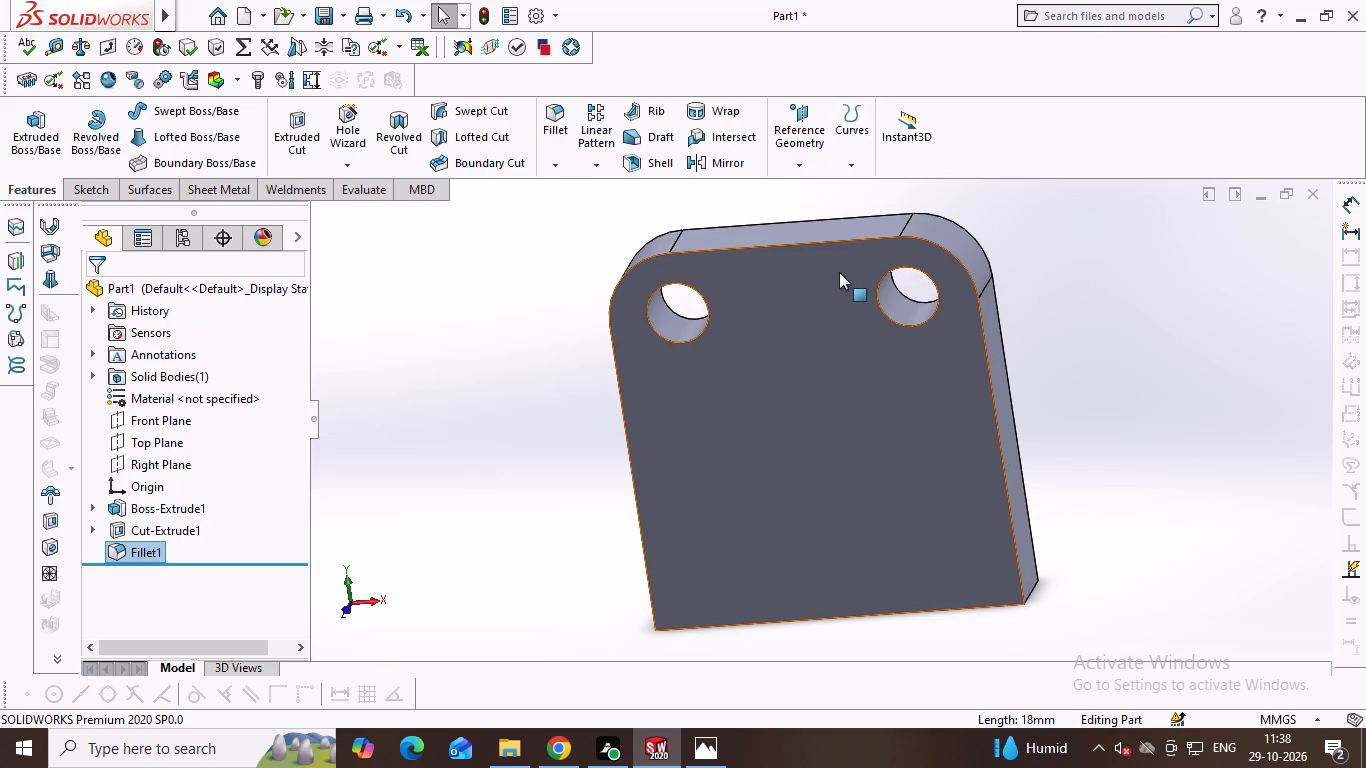
{"action": "key", "text": "alt+Tab"}
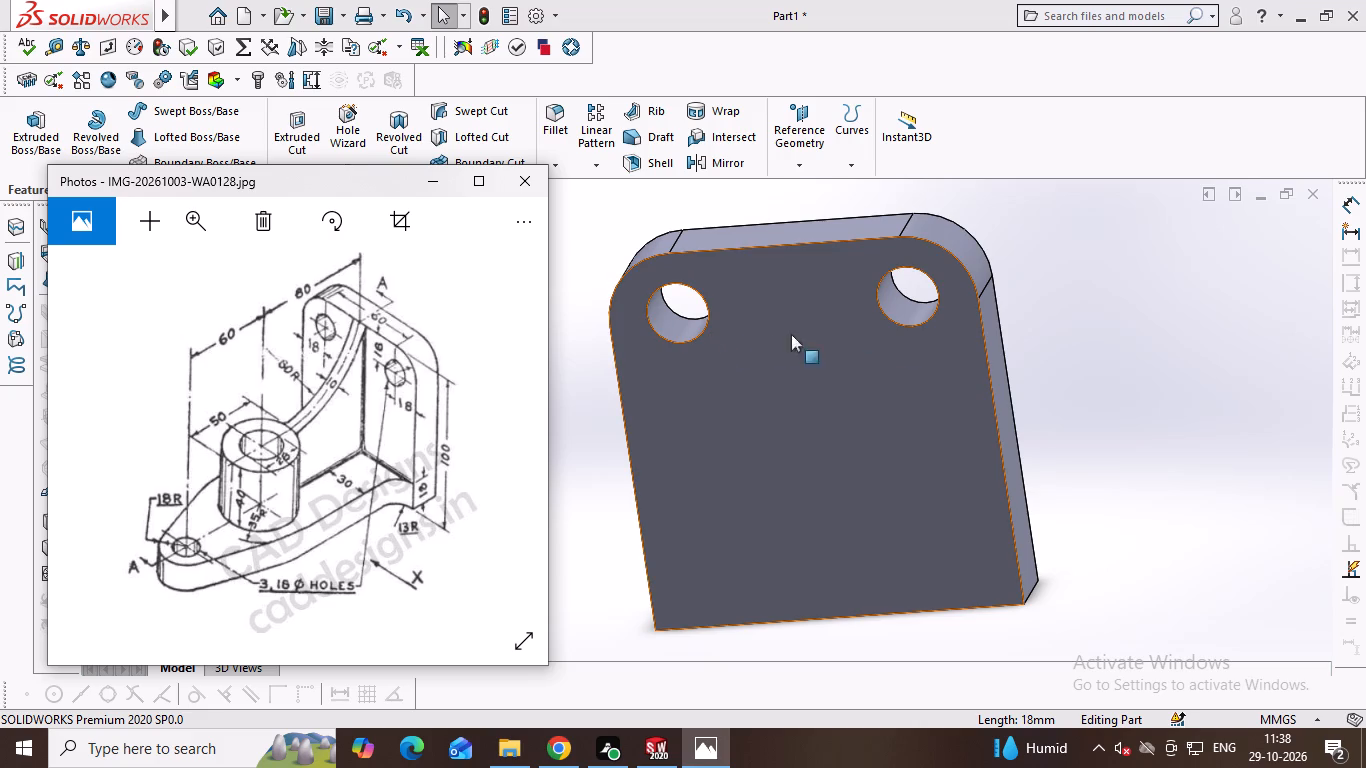
{"action": "middle_click_drag", "start_coordinate": [944, 306], "coordinate": [941, 289]}
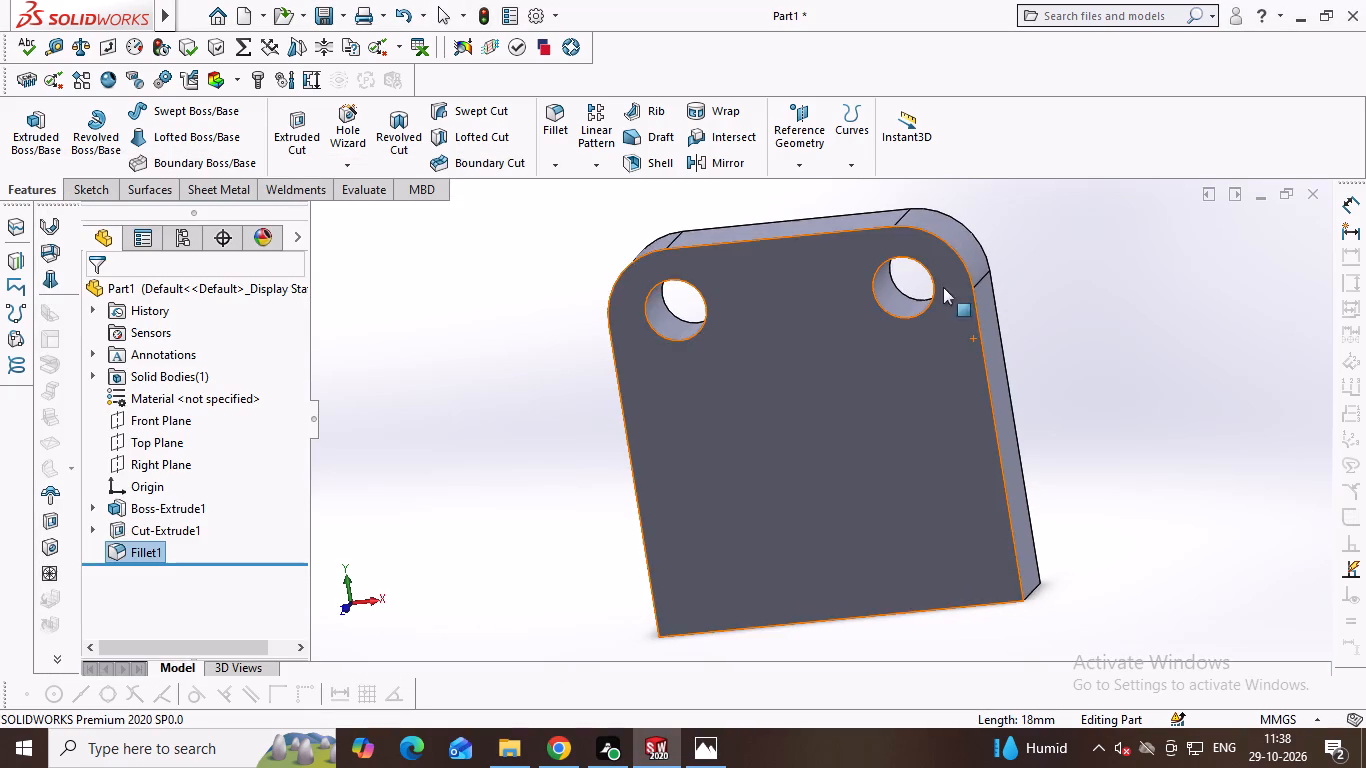
{"action": "middle_click", "coordinate": [986, 263]}
{"action": "middle_click", "coordinate": [988, 263]}
{"action": "middle_click", "coordinate": [990, 261]}
{"action": "middle_click_drag", "start_coordinate": [897, 344], "coordinate": [920, 294]}
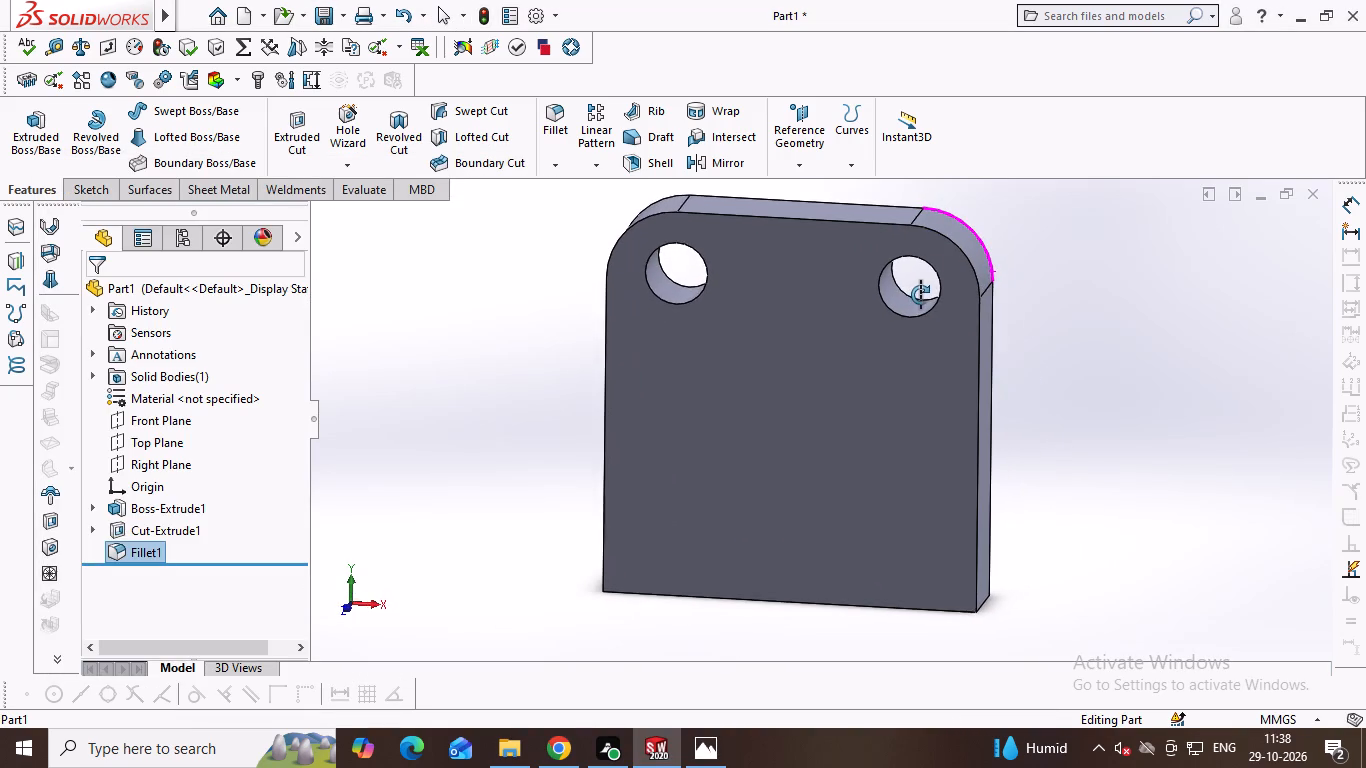
{"action": "middle_click_drag", "start_coordinate": [920, 294], "coordinate": [917, 297]}
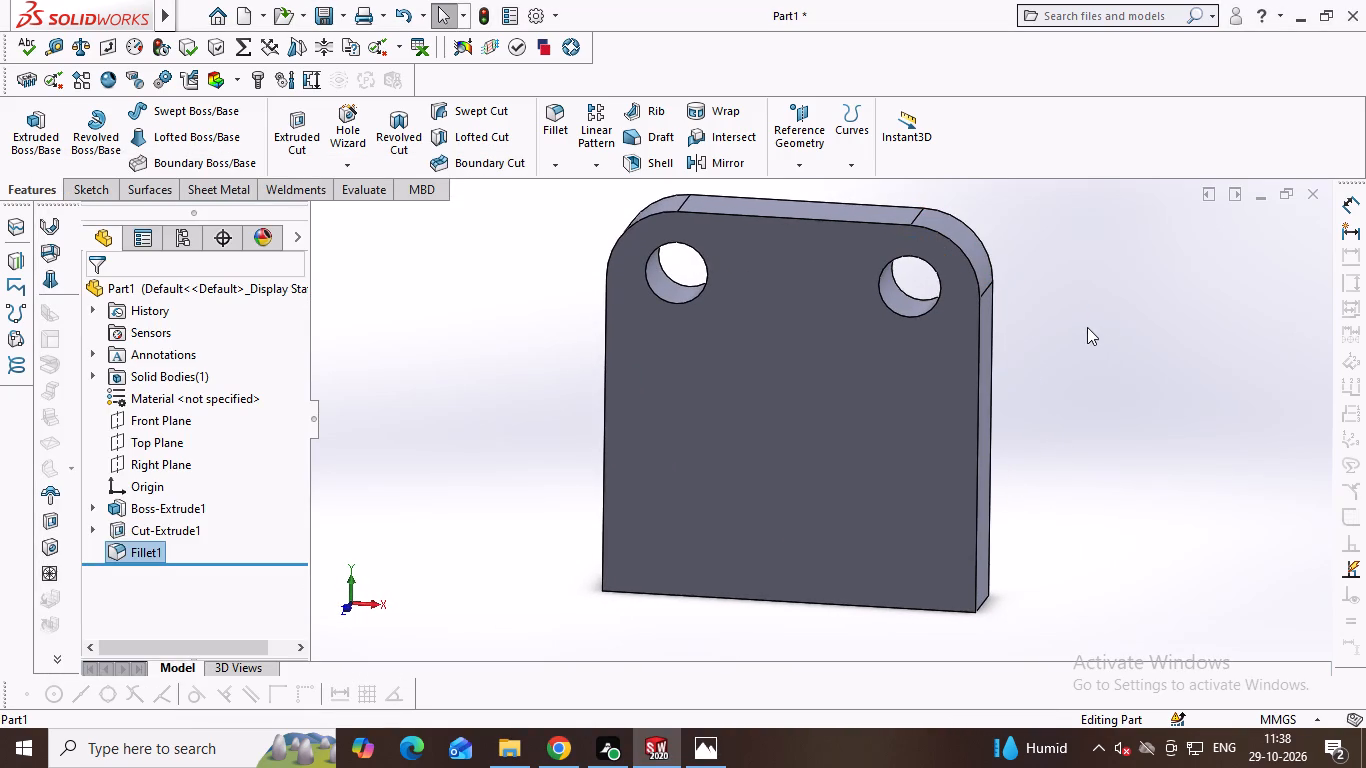
{"action": "middle_click_drag", "start_coordinate": [1087, 326], "coordinate": [1095, 274]}
{"action": "key", "text": "alt+Tab"}
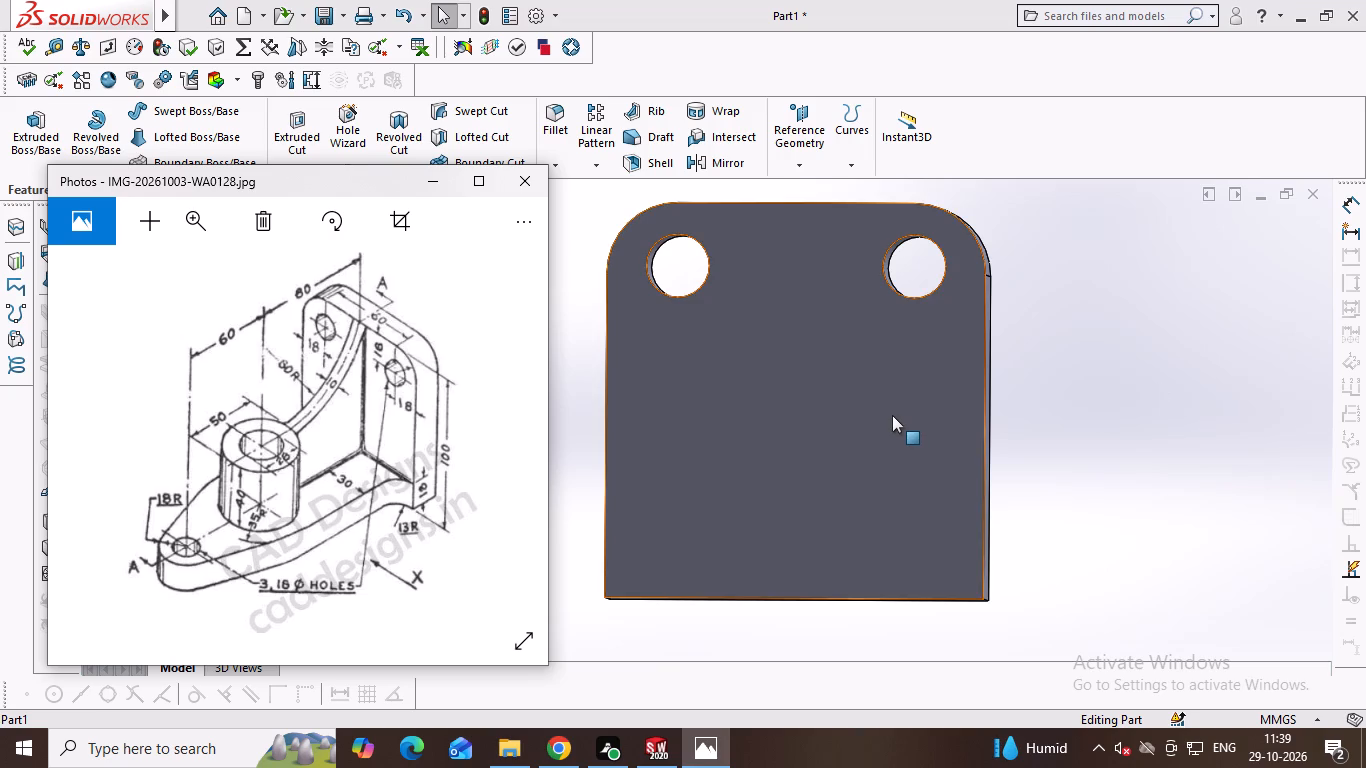
Sketch a closed rectangle 18 mm high across the full bottom width of the plate's large front face.
{"action": "left_click", "coordinate": [892, 415]}
{"action": "left_click", "coordinate": [974, 355]}
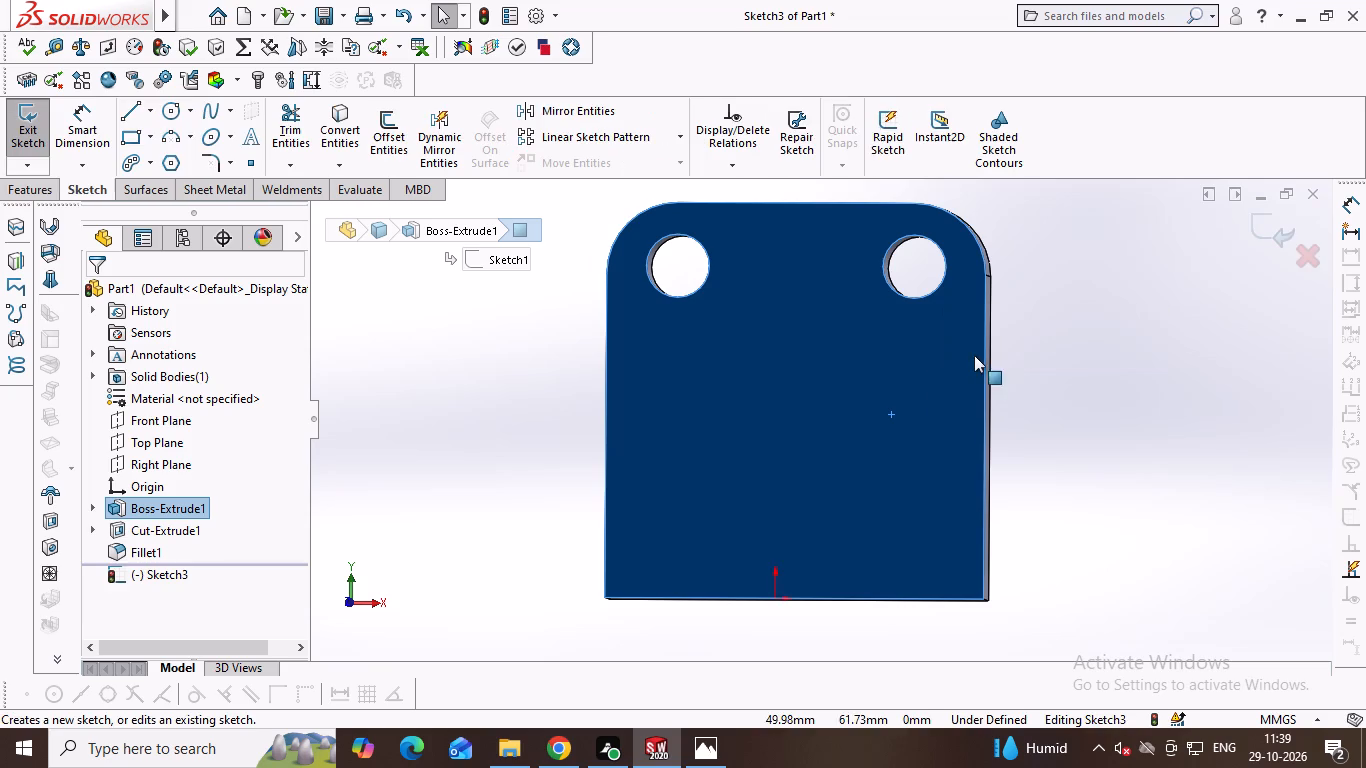
{"action": "key", "text": "ctrl+8"}
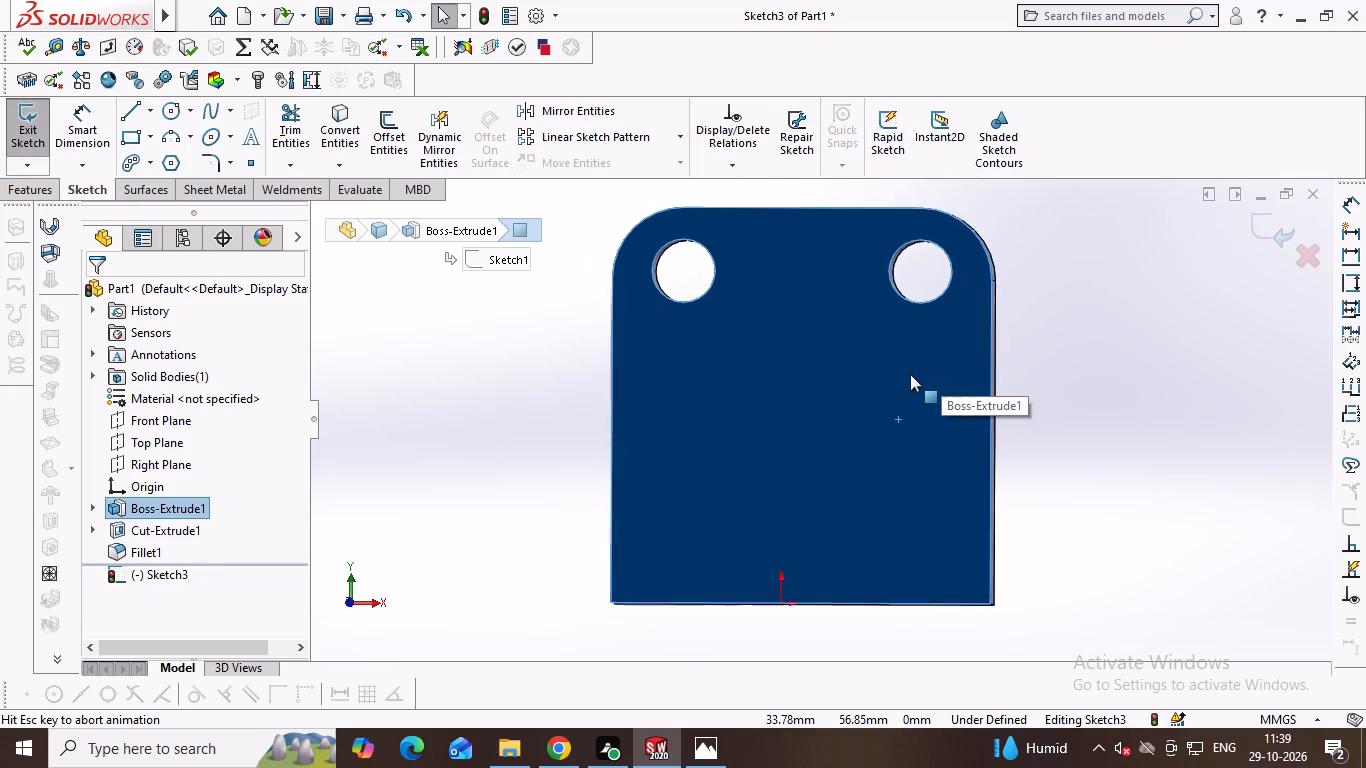
{"action": "right_click_drag", "start_coordinate": [1090, 423], "coordinate": [971, 420]}
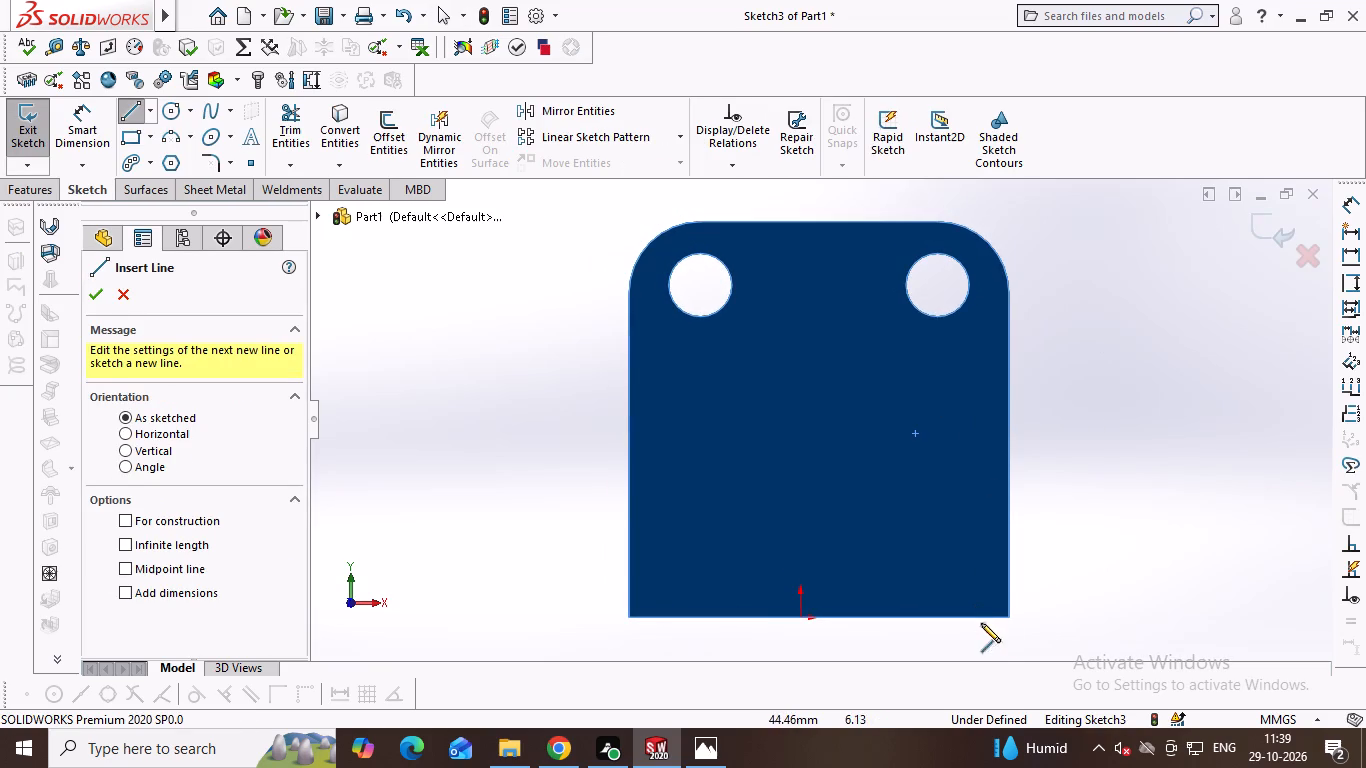
{"action": "left_click", "coordinate": [1011, 614]}
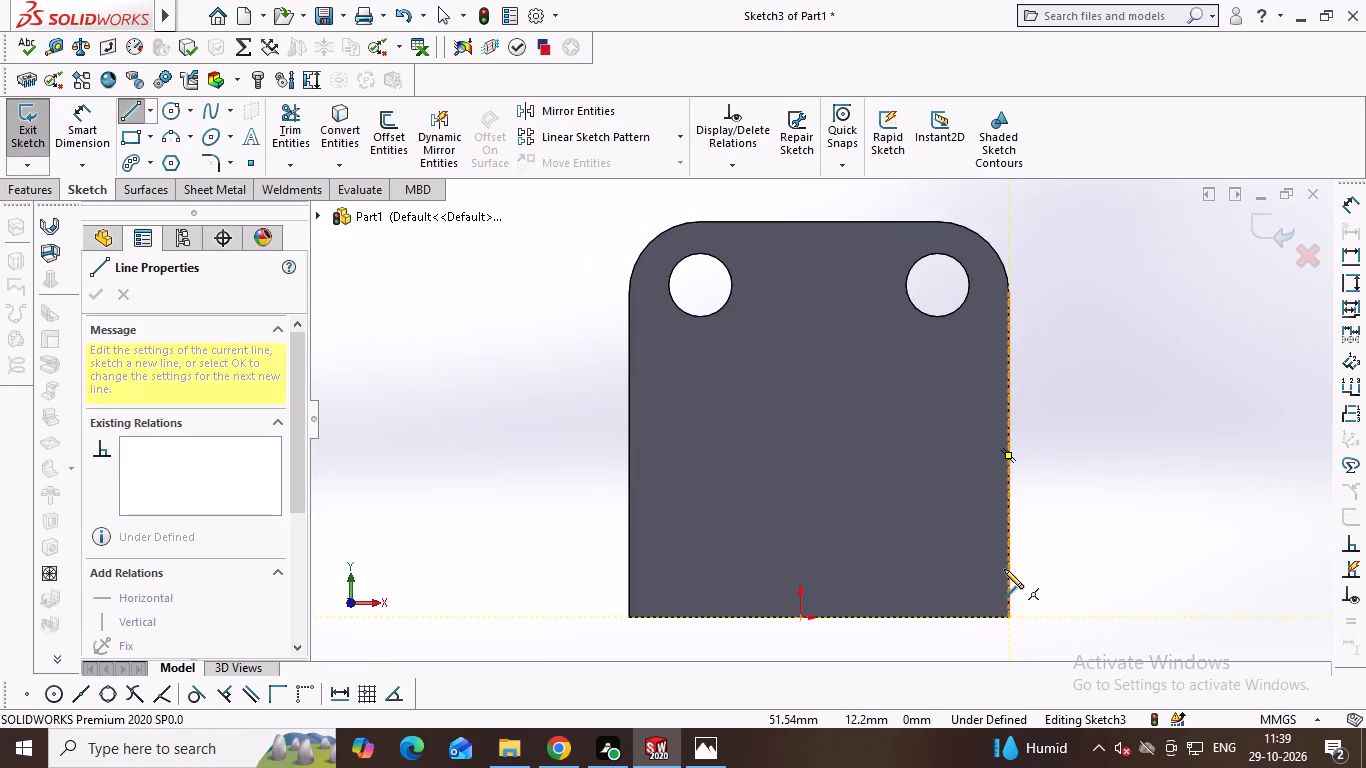
{"action": "type", "text": "18"}
{"action": "key", "text": "Return"}
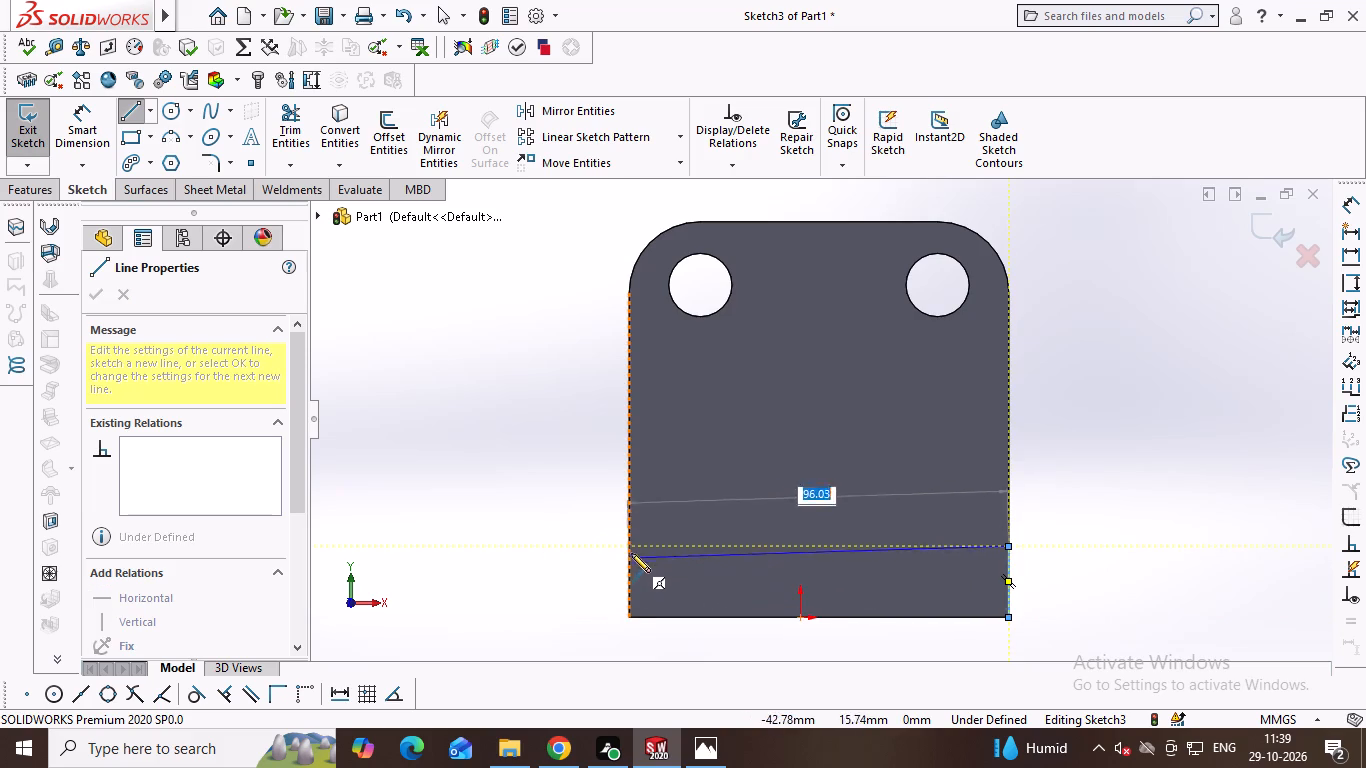
{"action": "left_click", "coordinate": [631, 545]}
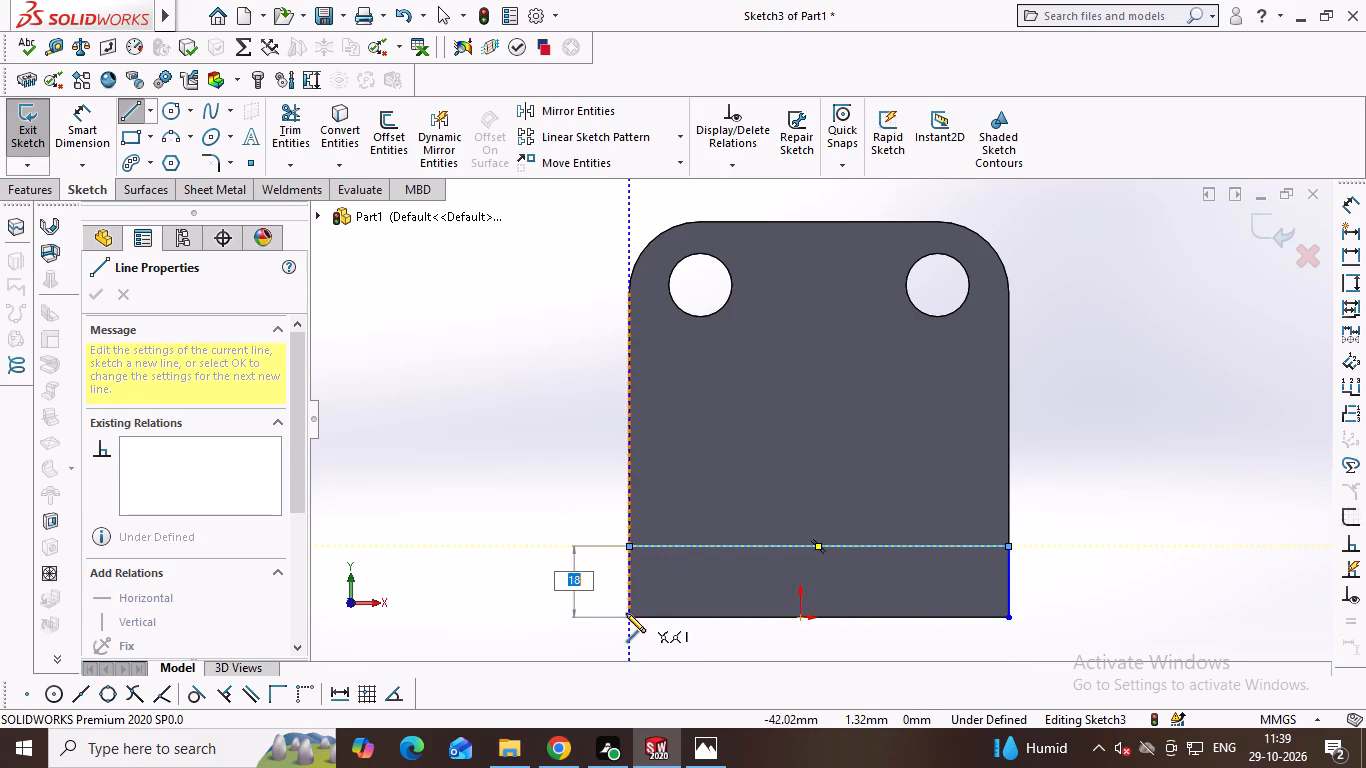
{"action": "left_click", "coordinate": [628, 616]}
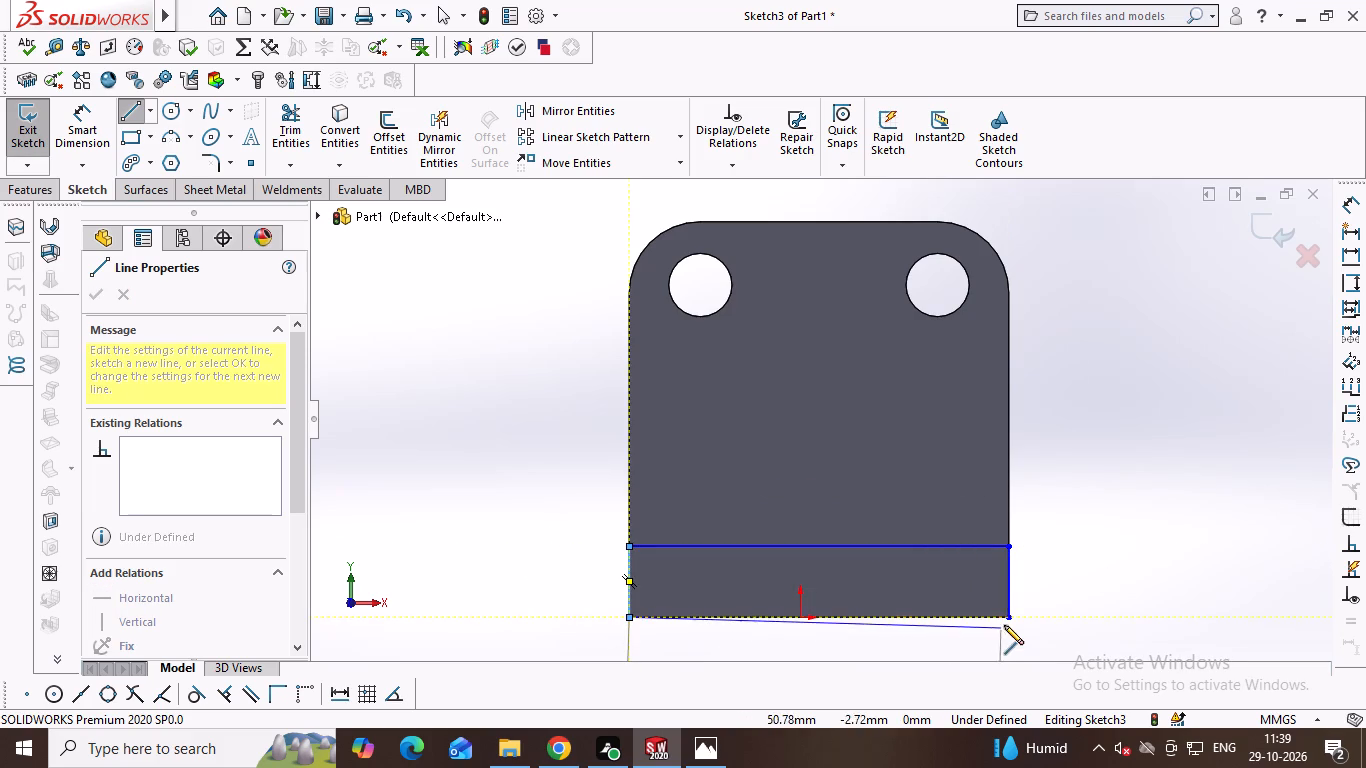
{"action": "left_click", "coordinate": [1009, 616]}
From the midpoint of the rectangle's upper edge, sketch a 5 mm line and a connected 30 mm line along it toward the right corner.
{"action": "key", "text": "alt+Tab"}
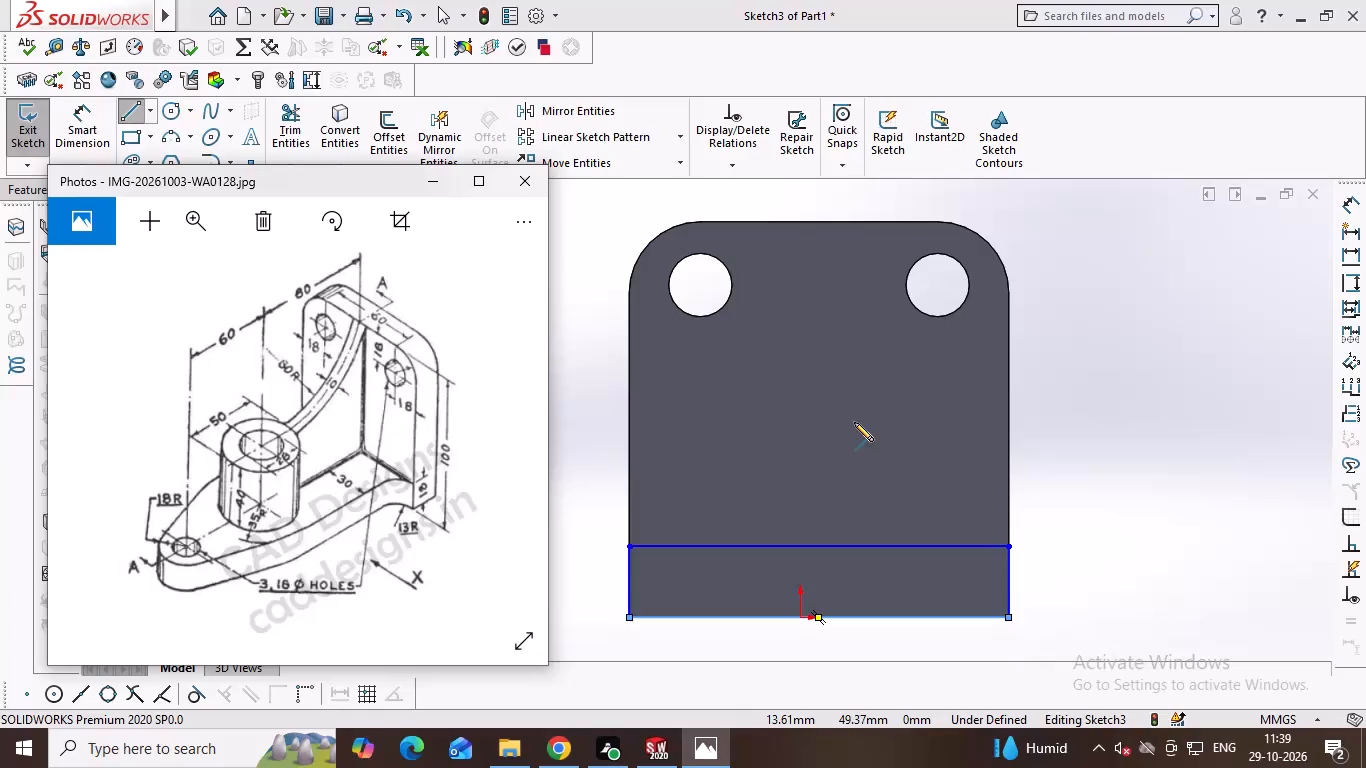
{"action": "left_click", "coordinate": [818, 547]}
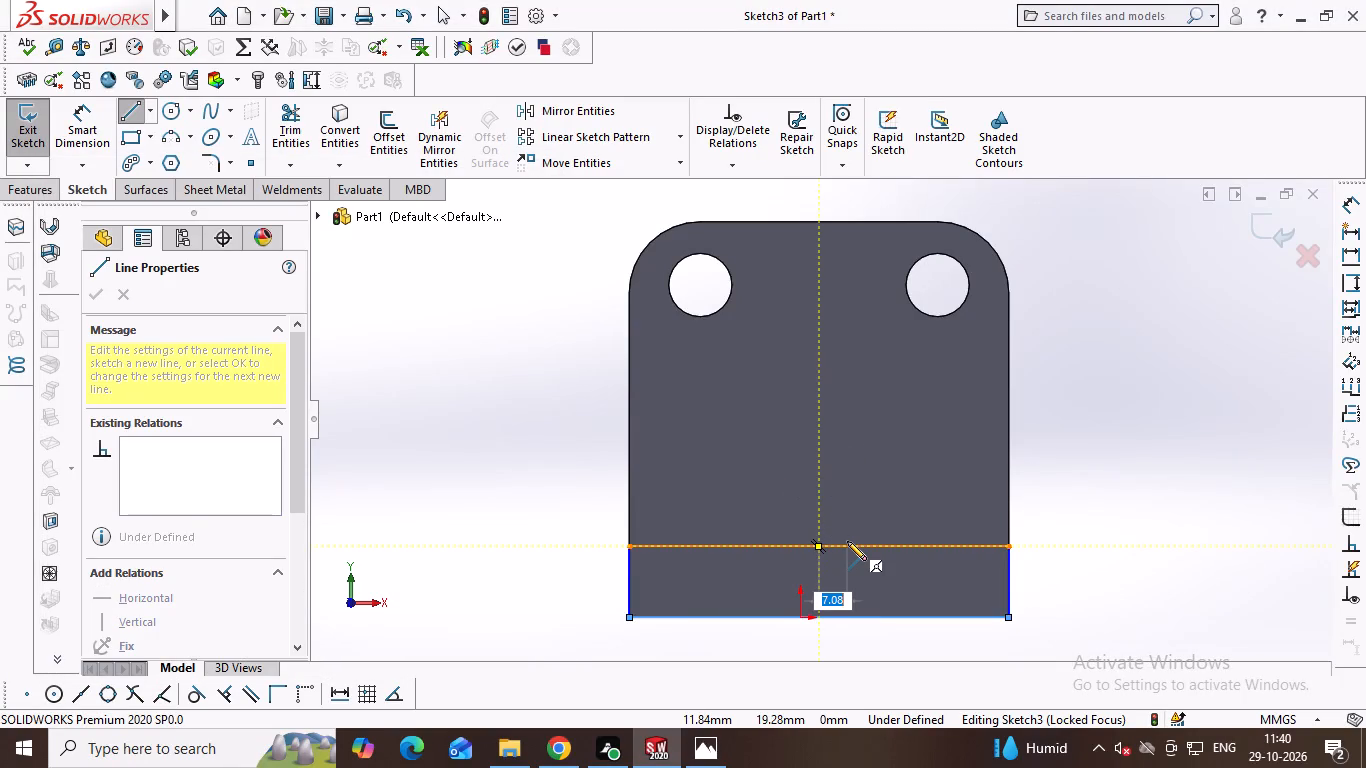
{"action": "key", "text": "5"}
{"action": "key", "text": "Return"}
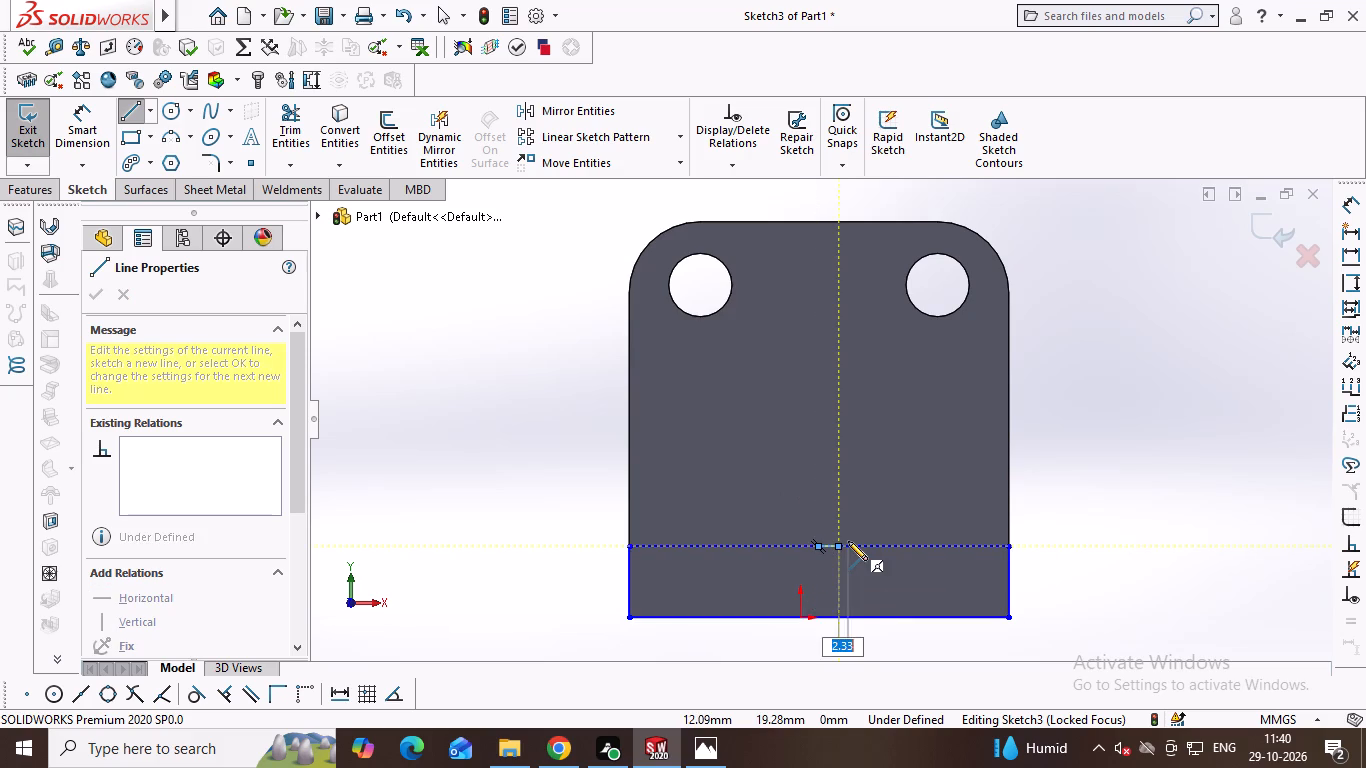
{"action": "key", "text": "3"}
{"action": "key", "text": "0"}
{"action": "key", "text": "Return"}
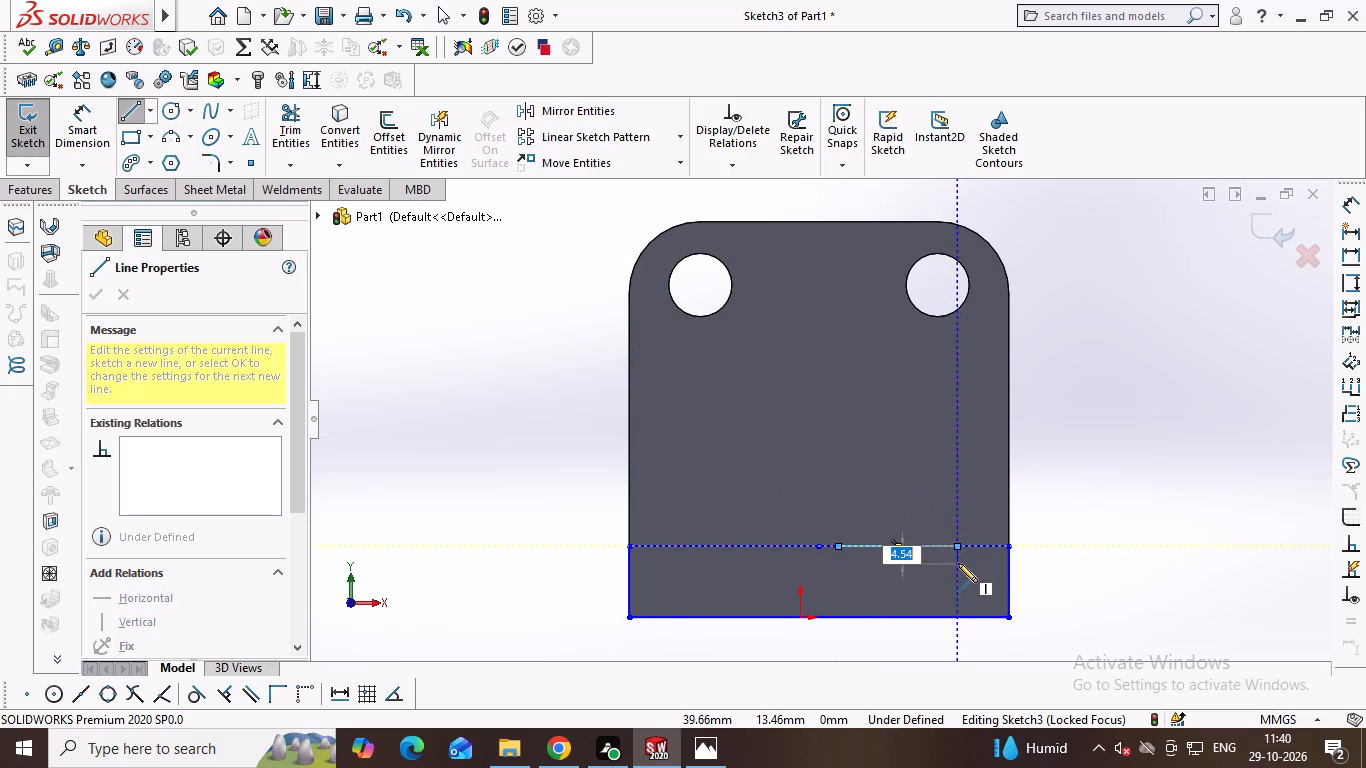
{"action": "key", "text": "alt+Tab"}
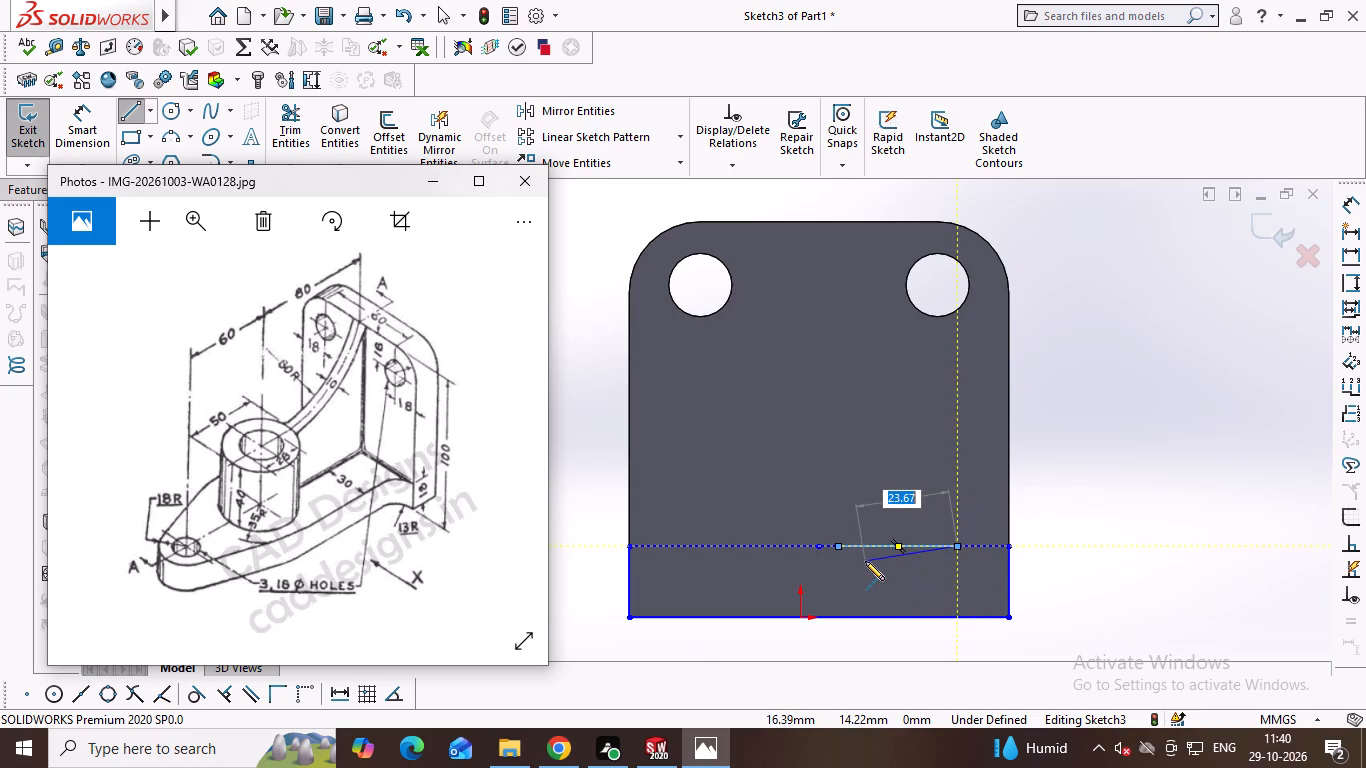
{"action": "key", "text": "Escape"}
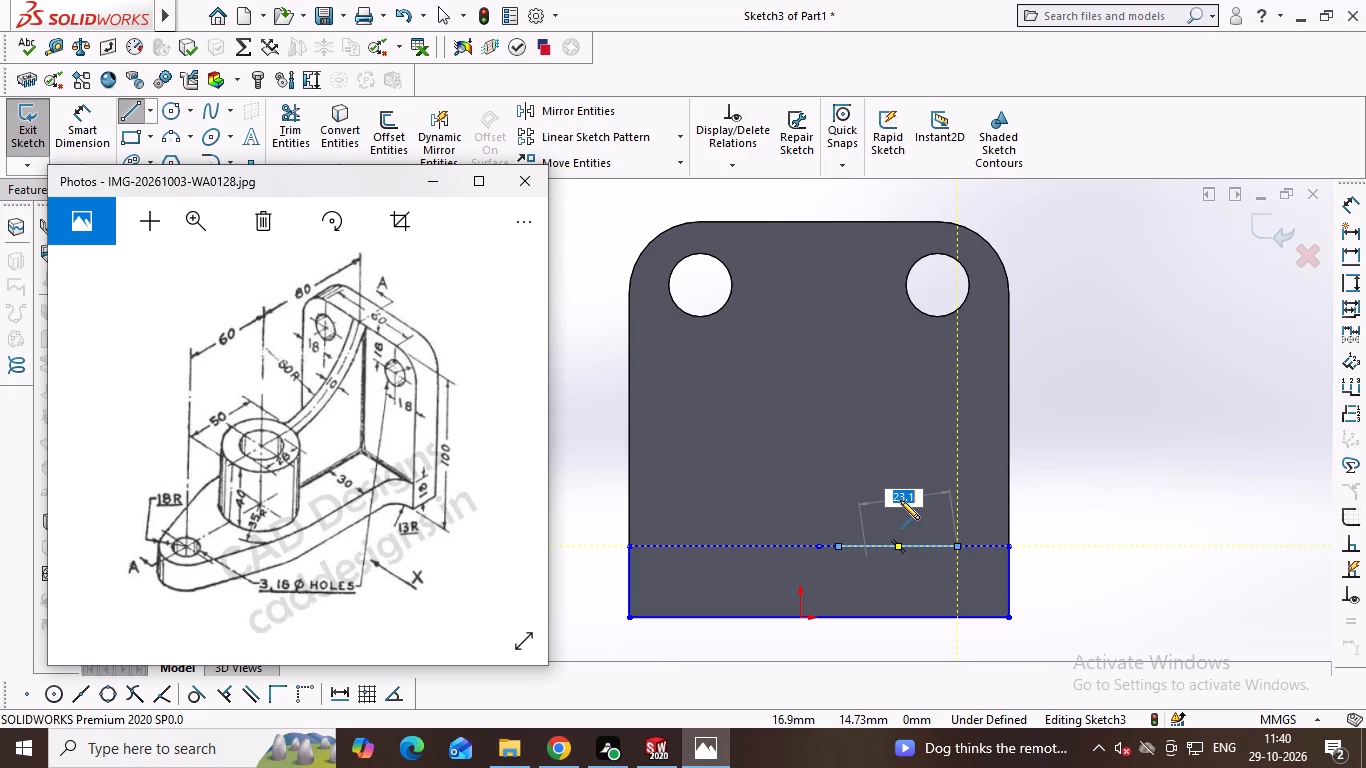
{"action": "key", "text": "alt+Tab"}
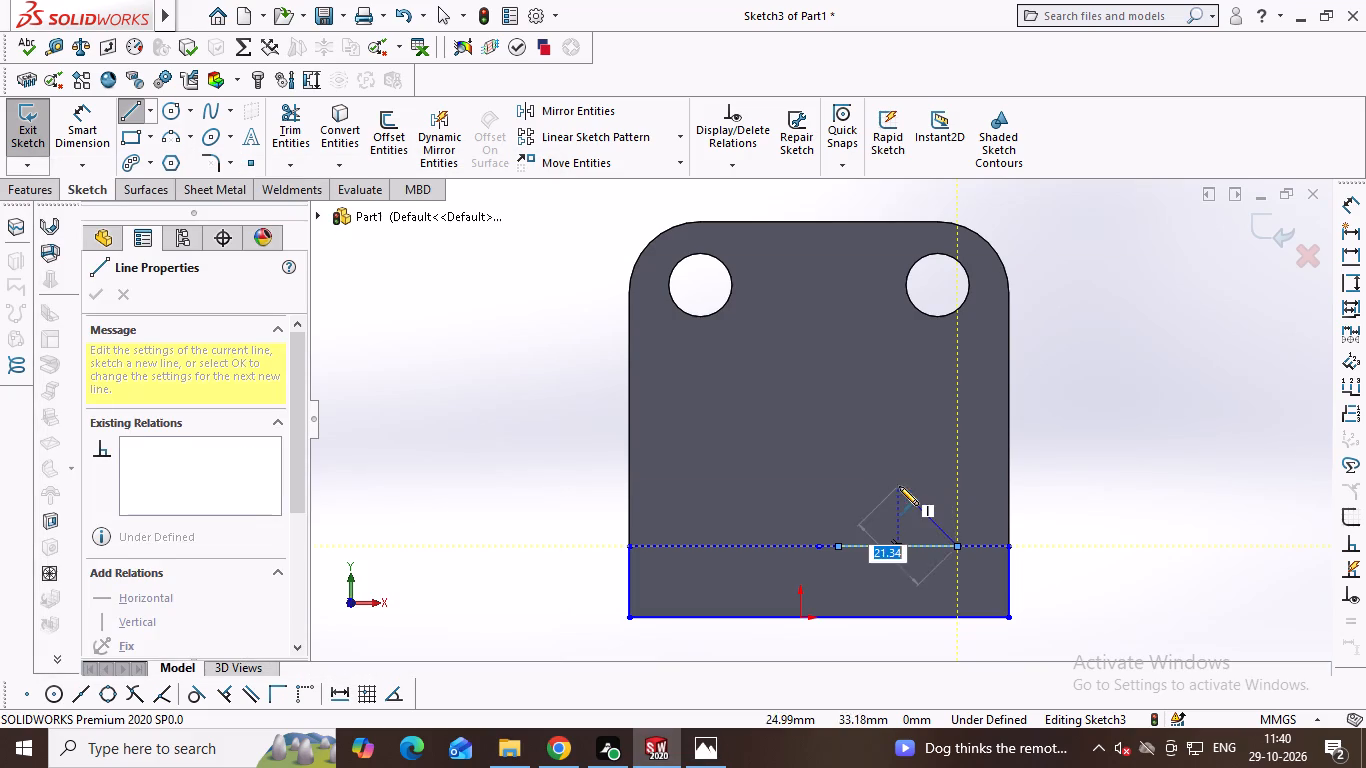
{"action": "key", "text": "Escape"}
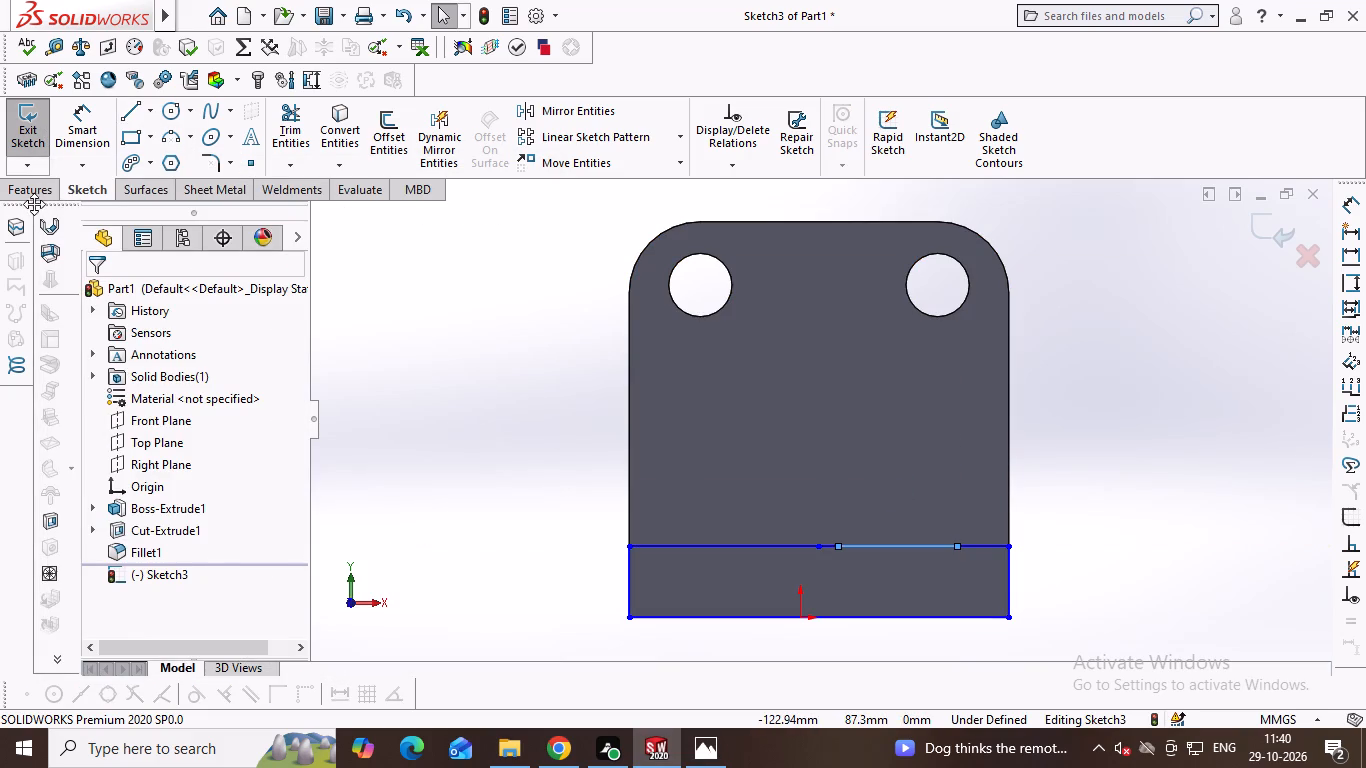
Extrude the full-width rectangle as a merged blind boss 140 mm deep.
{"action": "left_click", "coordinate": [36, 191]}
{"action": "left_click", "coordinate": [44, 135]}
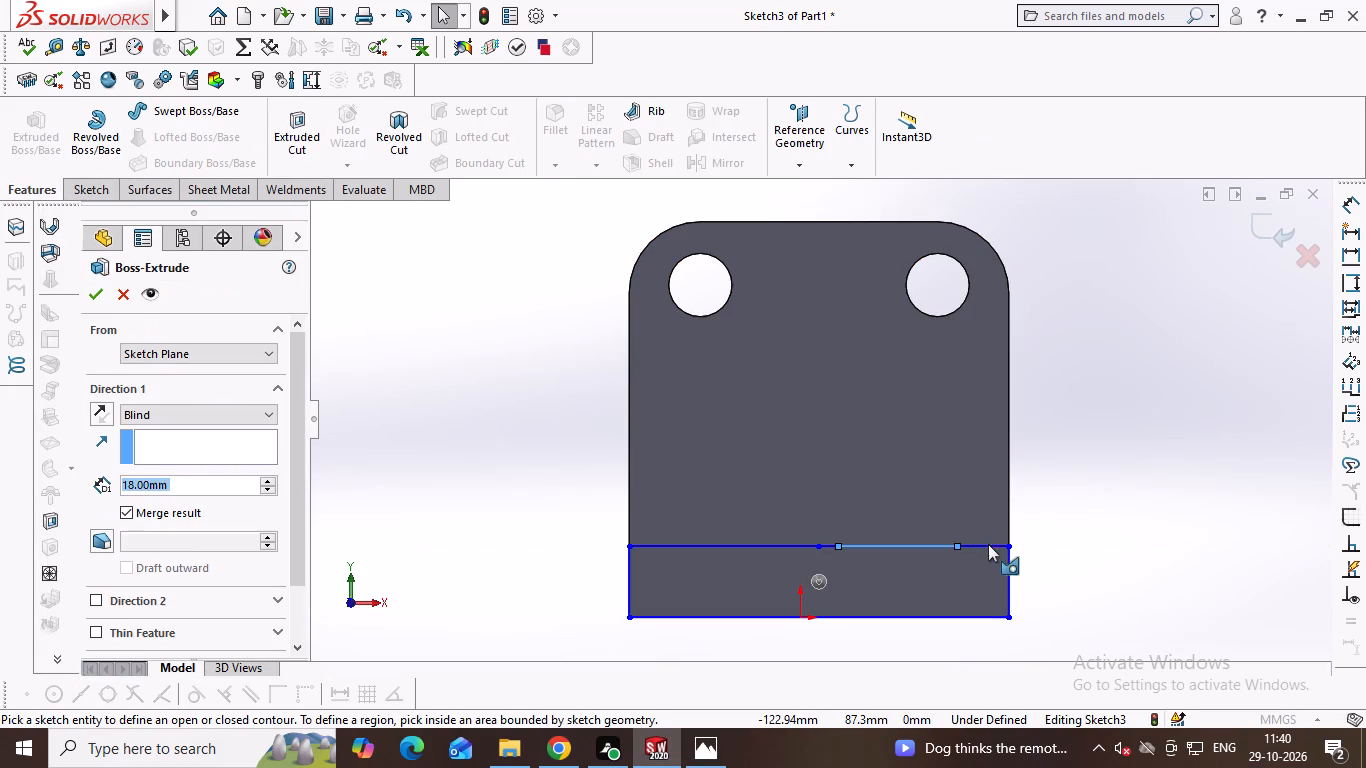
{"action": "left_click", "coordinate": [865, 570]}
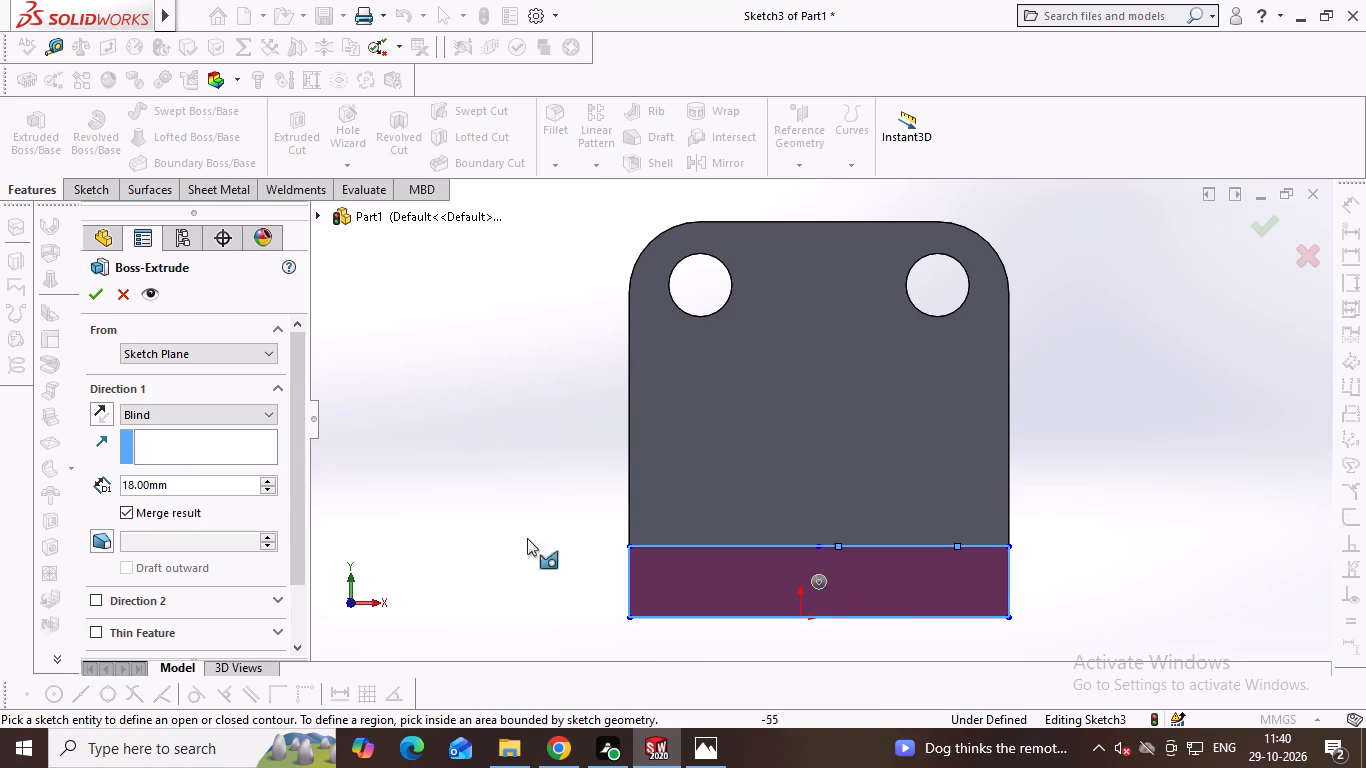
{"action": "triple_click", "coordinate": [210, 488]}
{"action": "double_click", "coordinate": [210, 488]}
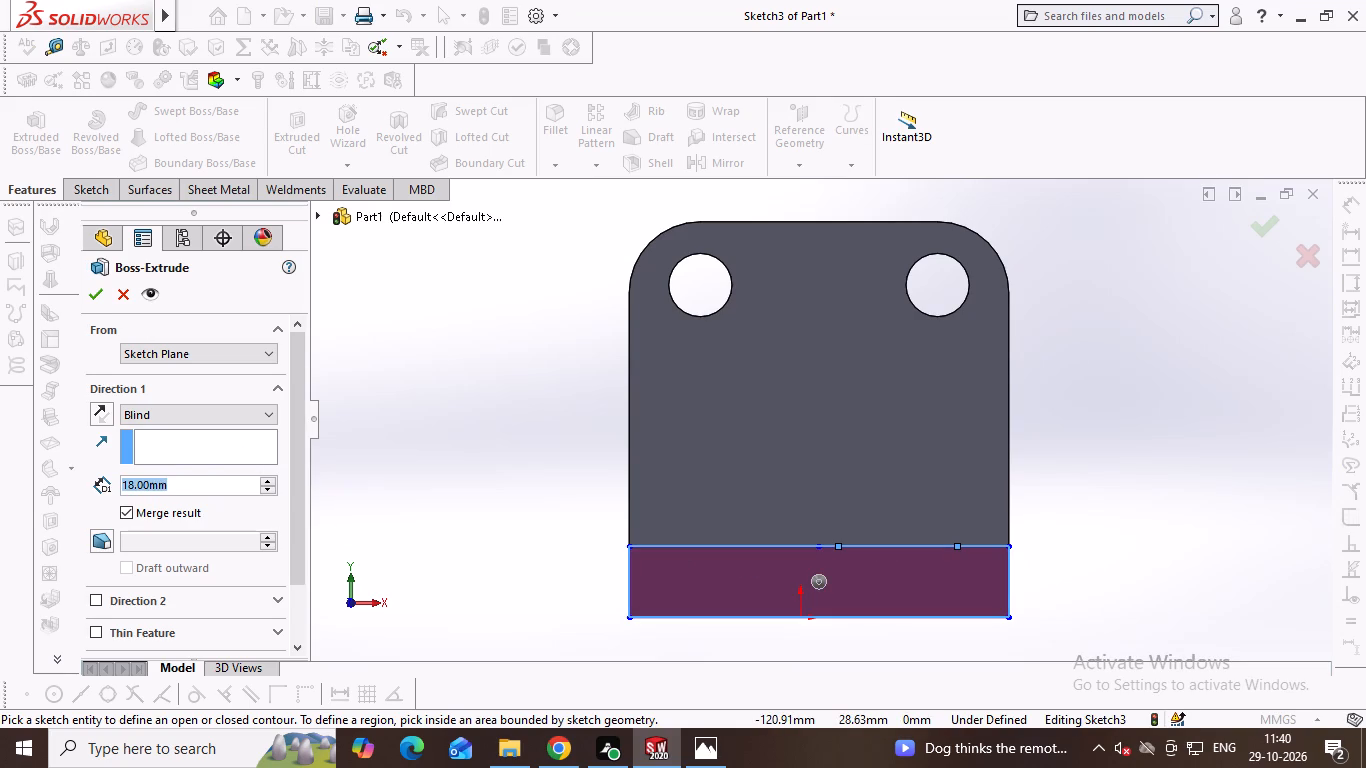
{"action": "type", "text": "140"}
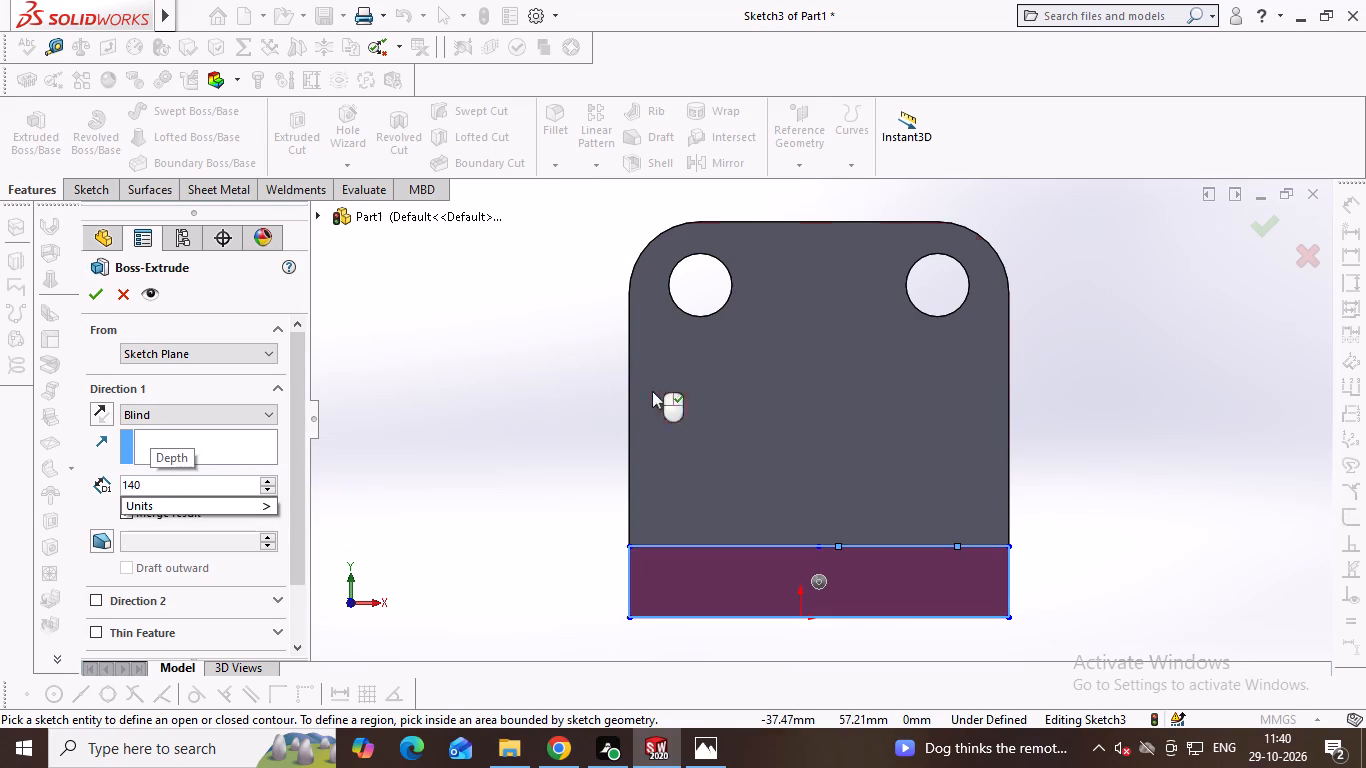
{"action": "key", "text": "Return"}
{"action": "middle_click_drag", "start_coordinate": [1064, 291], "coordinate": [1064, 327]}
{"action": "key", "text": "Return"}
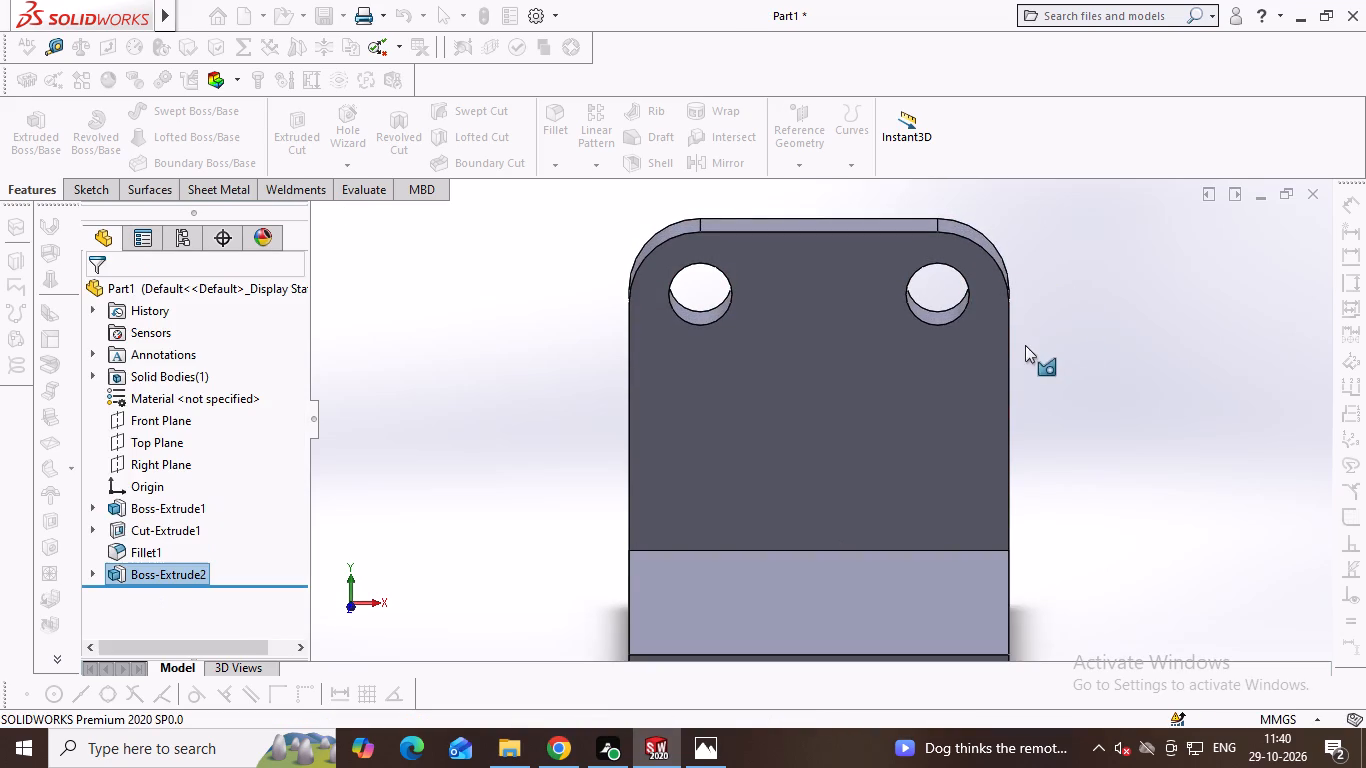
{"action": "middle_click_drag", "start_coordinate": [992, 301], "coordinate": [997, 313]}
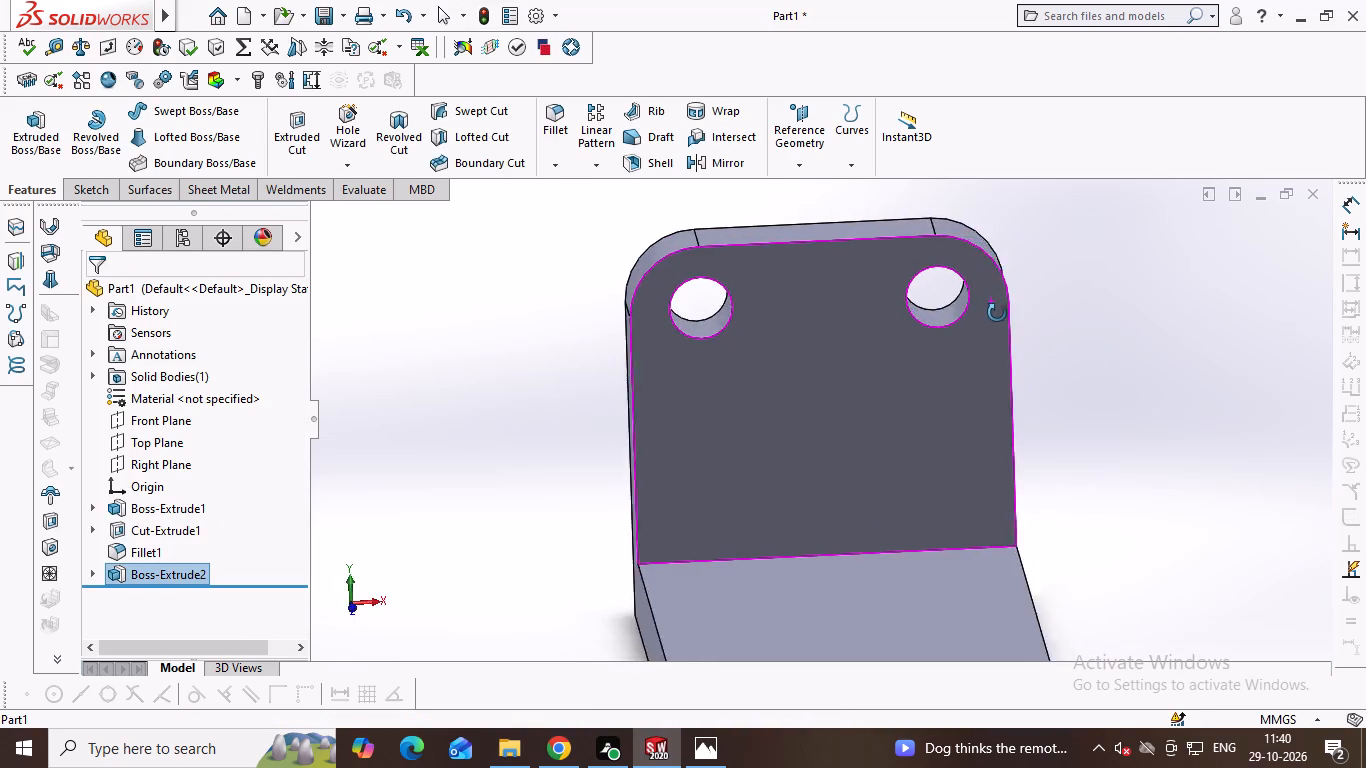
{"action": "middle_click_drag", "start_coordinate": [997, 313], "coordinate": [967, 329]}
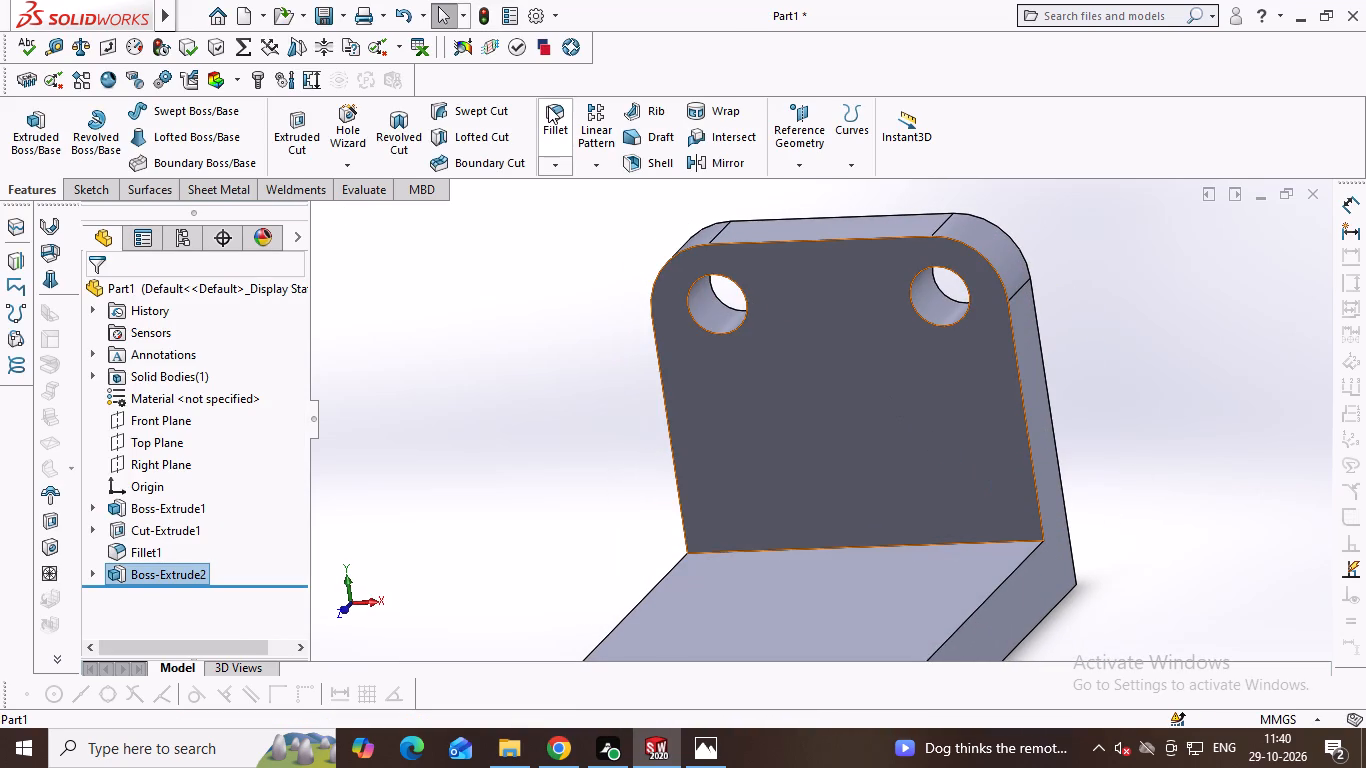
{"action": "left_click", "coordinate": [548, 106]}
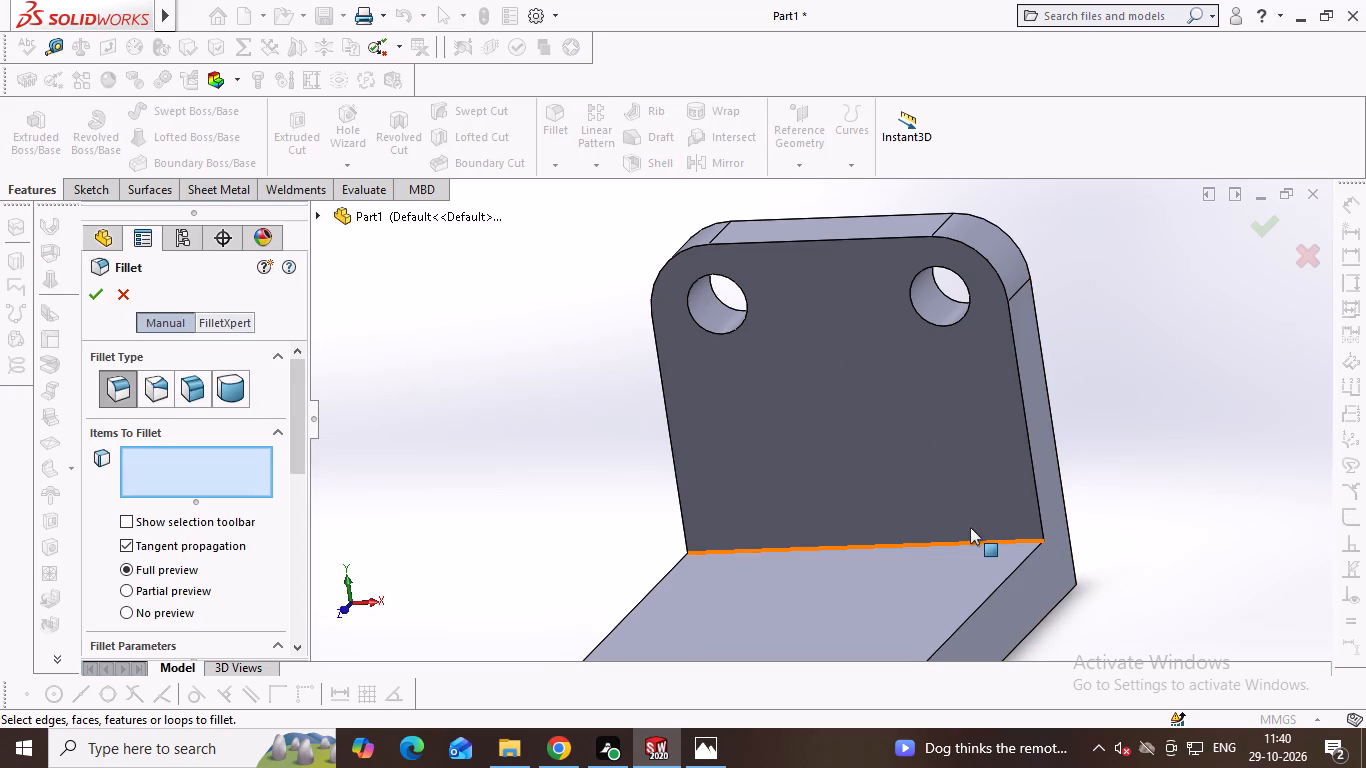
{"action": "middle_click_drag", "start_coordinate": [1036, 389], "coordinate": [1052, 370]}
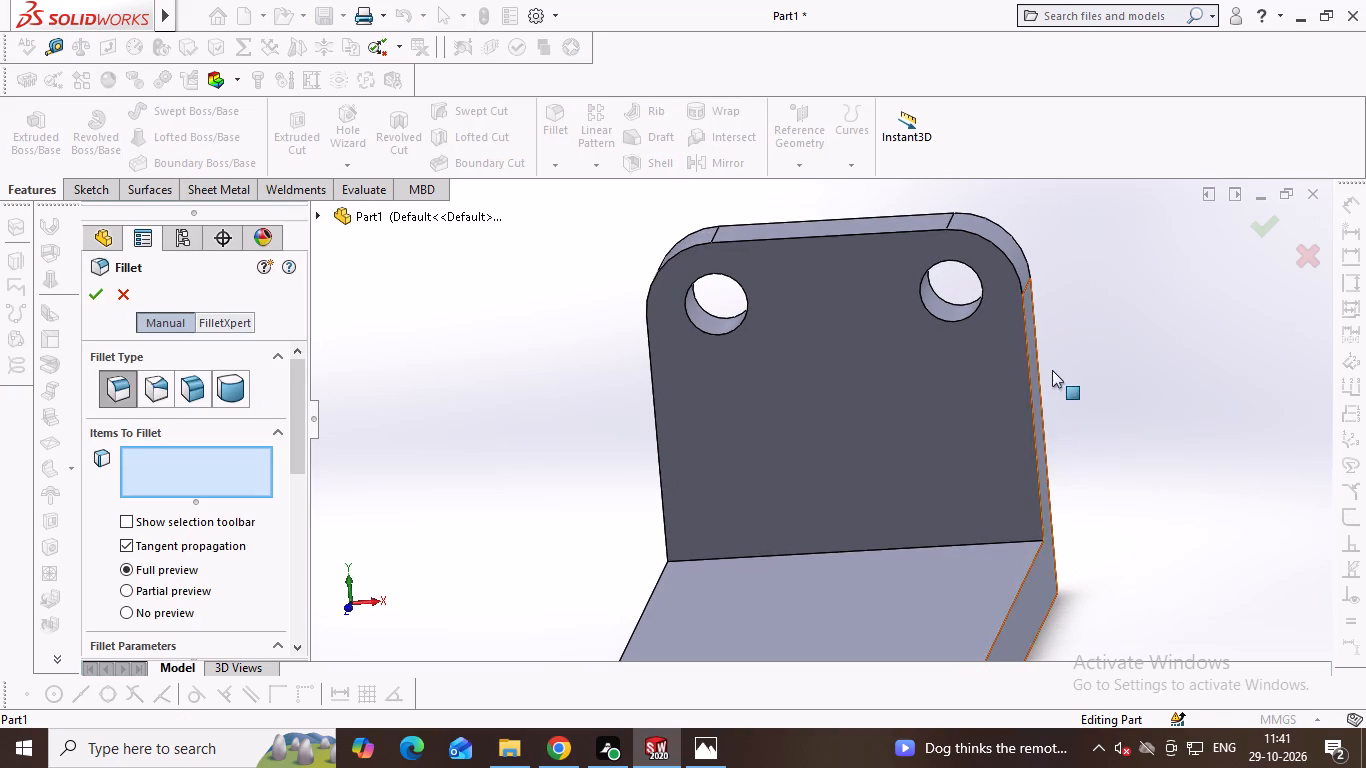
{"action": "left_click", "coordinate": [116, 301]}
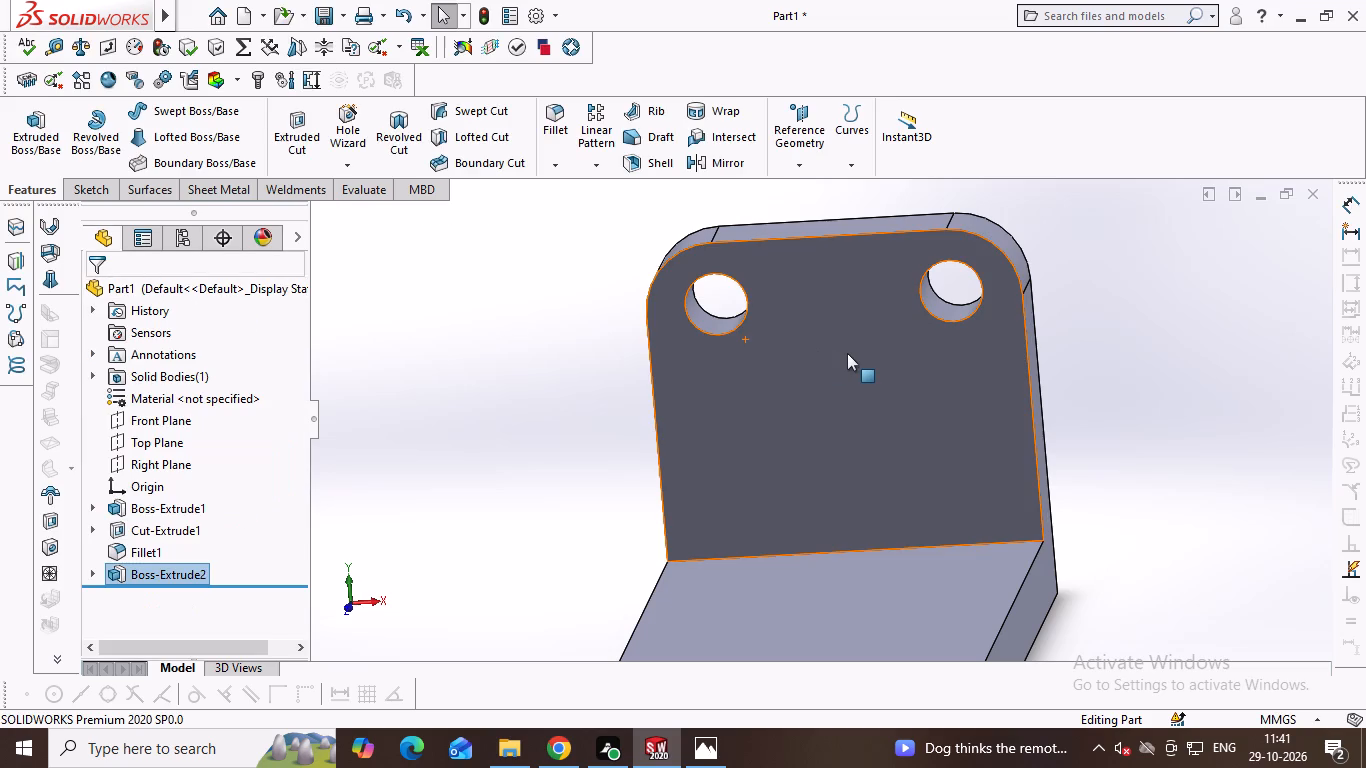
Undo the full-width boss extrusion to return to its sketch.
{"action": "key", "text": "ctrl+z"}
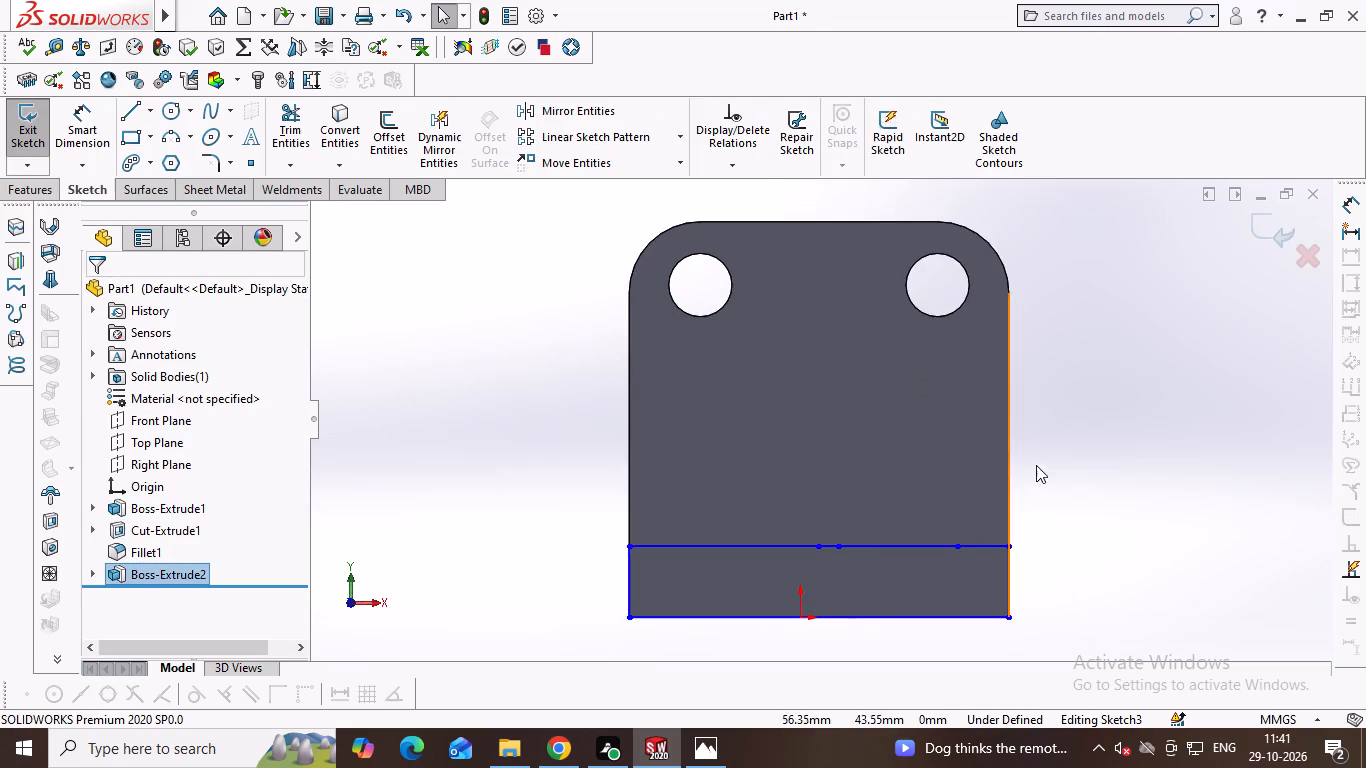
Sketch an 18 mm vertical line from the outer end of the 30 mm line down to the rectangle's bottom edge.
{"action": "right_click_drag", "start_coordinate": [1000, 448], "coordinate": [830, 466]}
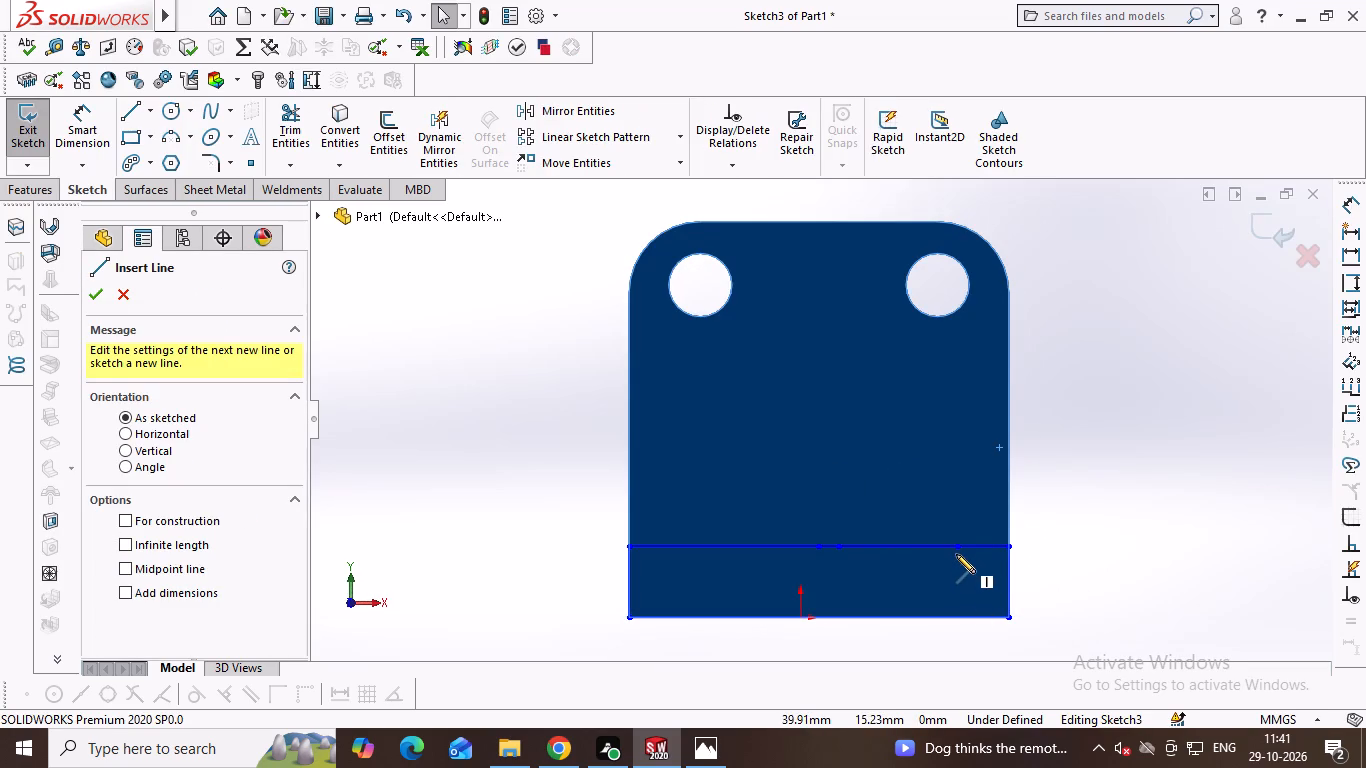
{"action": "left_click", "coordinate": [959, 548]}
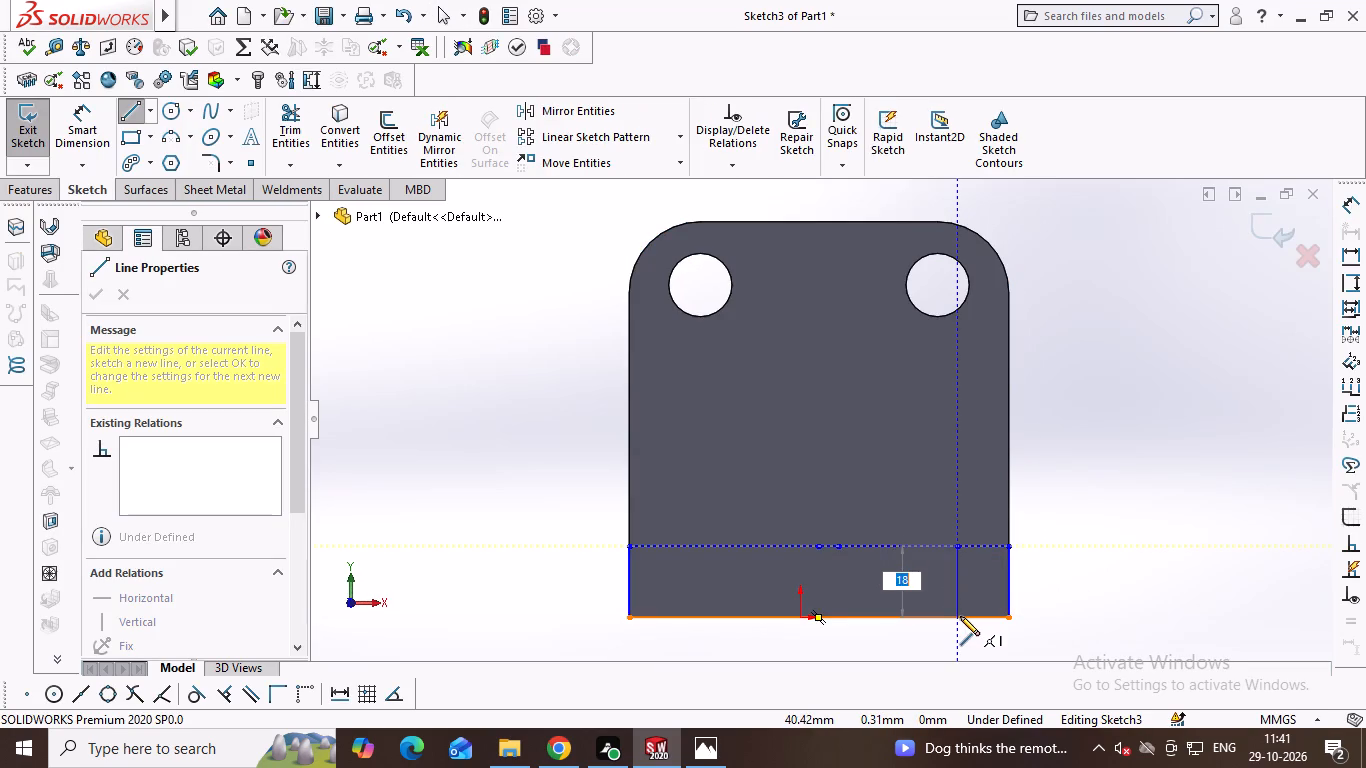
{"action": "left_click", "coordinate": [959, 616]}
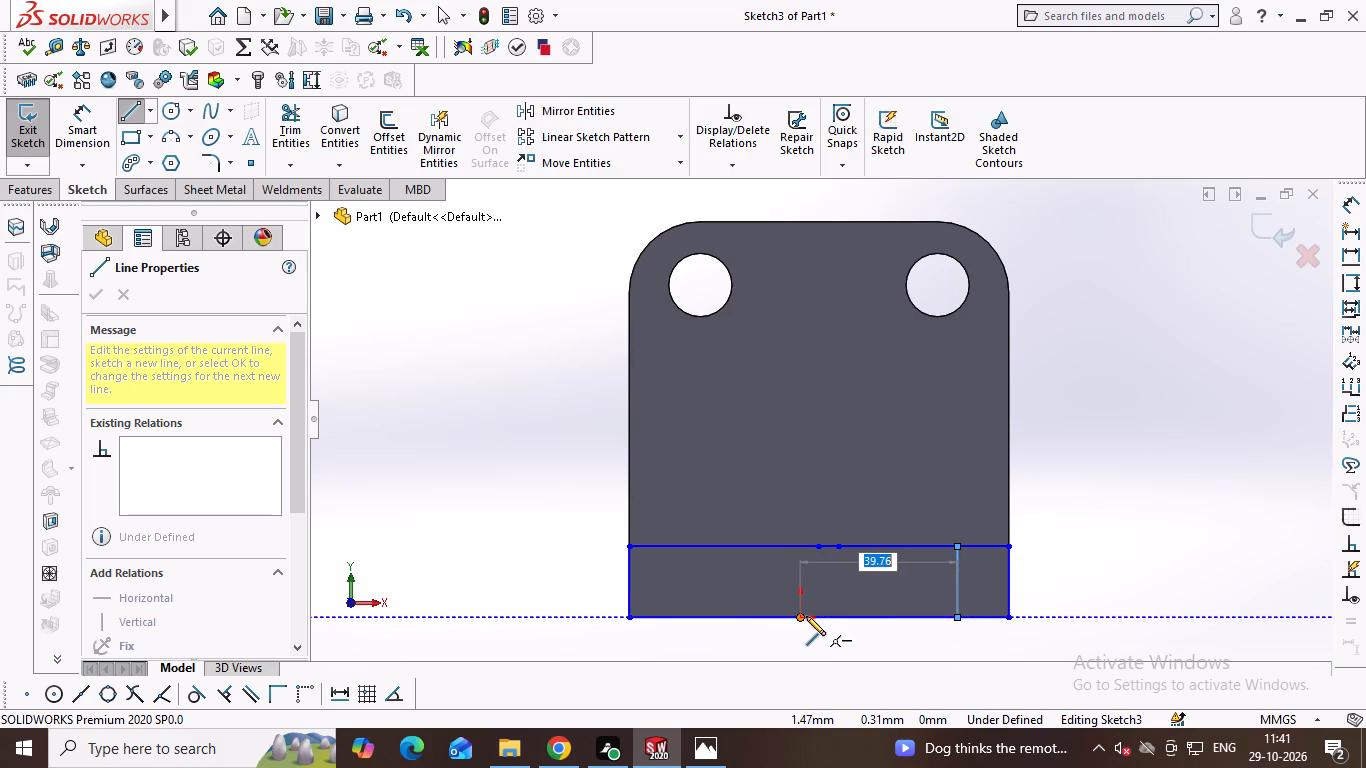
{"action": "key", "text": "Escape"}
Sketch a 13 mm line along the upper edge from the rectangle's upper-left corner, continued by an 18 mm vertical line to the bottom edge.
{"action": "right_click_drag", "start_coordinate": [744, 497], "coordinate": [595, 510]}
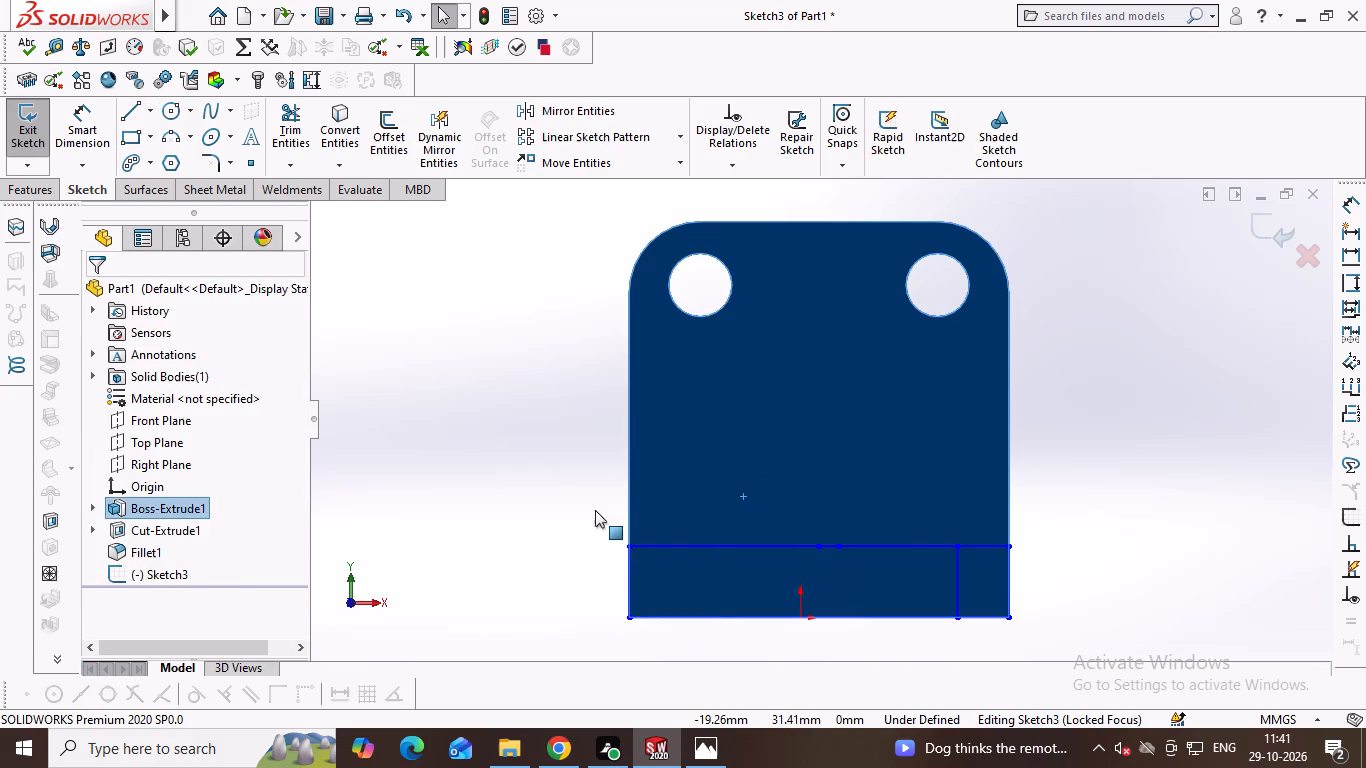
{"action": "right_click_drag", "start_coordinate": [595, 510], "coordinate": [597, 509]}
{"action": "left_click", "coordinate": [627, 544]}
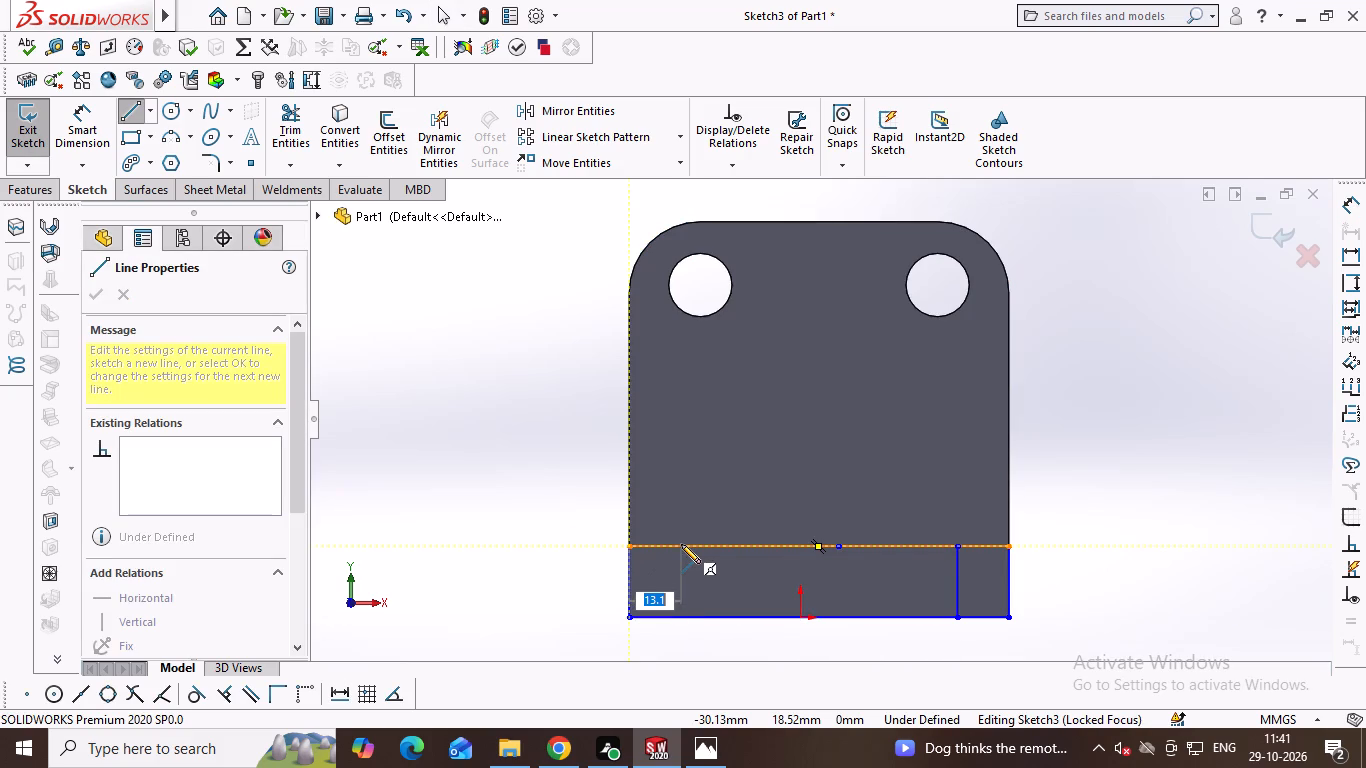
{"action": "type", "text": "13"}
{"action": "key", "text": "Return"}
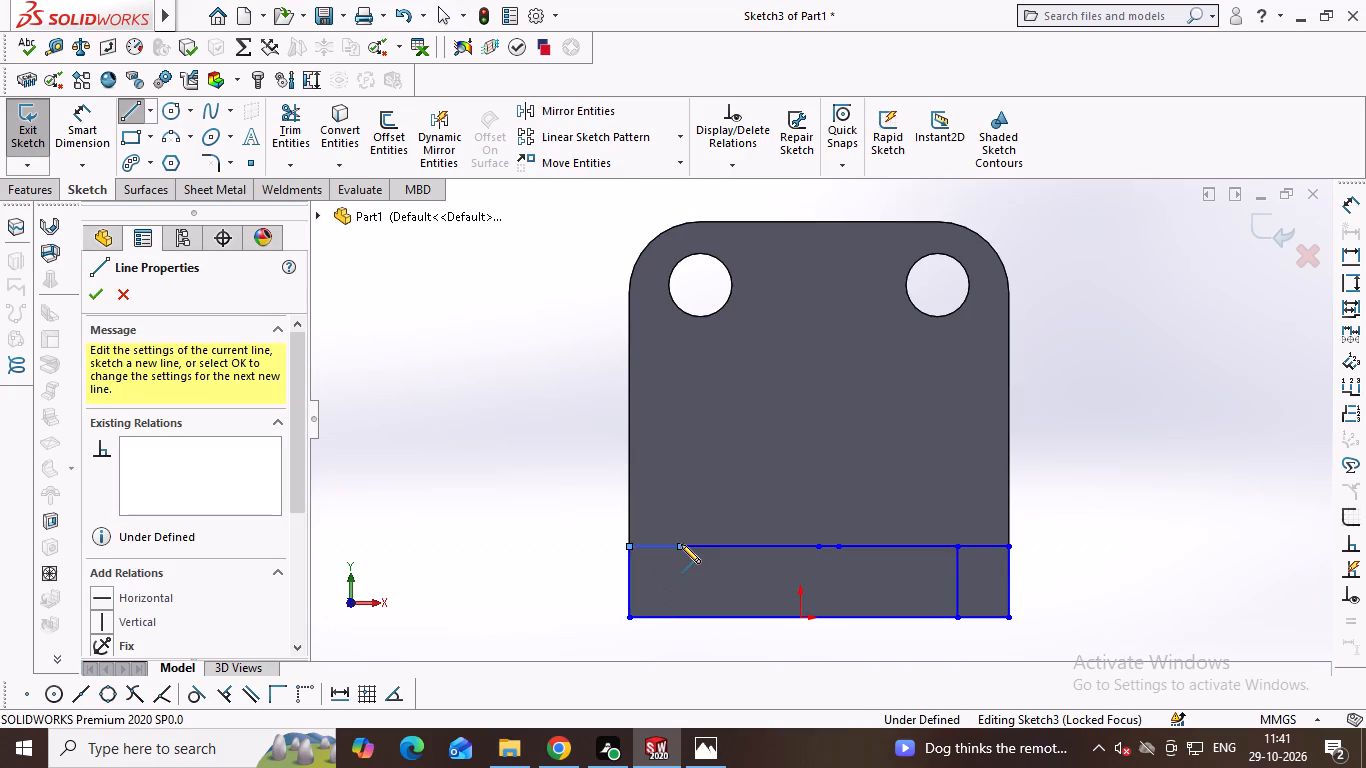
{"action": "left_click", "coordinate": [680, 617]}
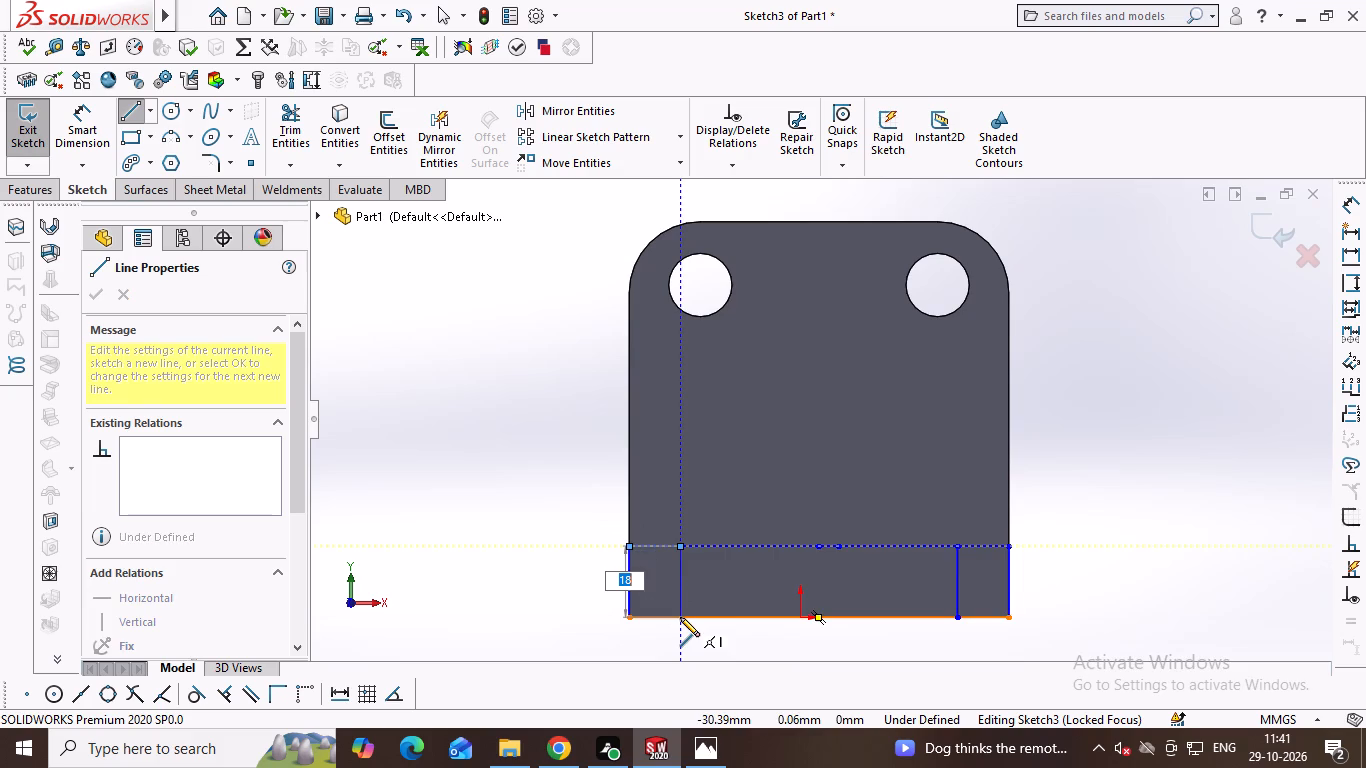
{"action": "key", "text": "Escape"}
Extrude only the middle region between the two vertical lines as a merged blind boss 140 mm deep.
{"action": "left_click", "coordinate": [57, 191]}
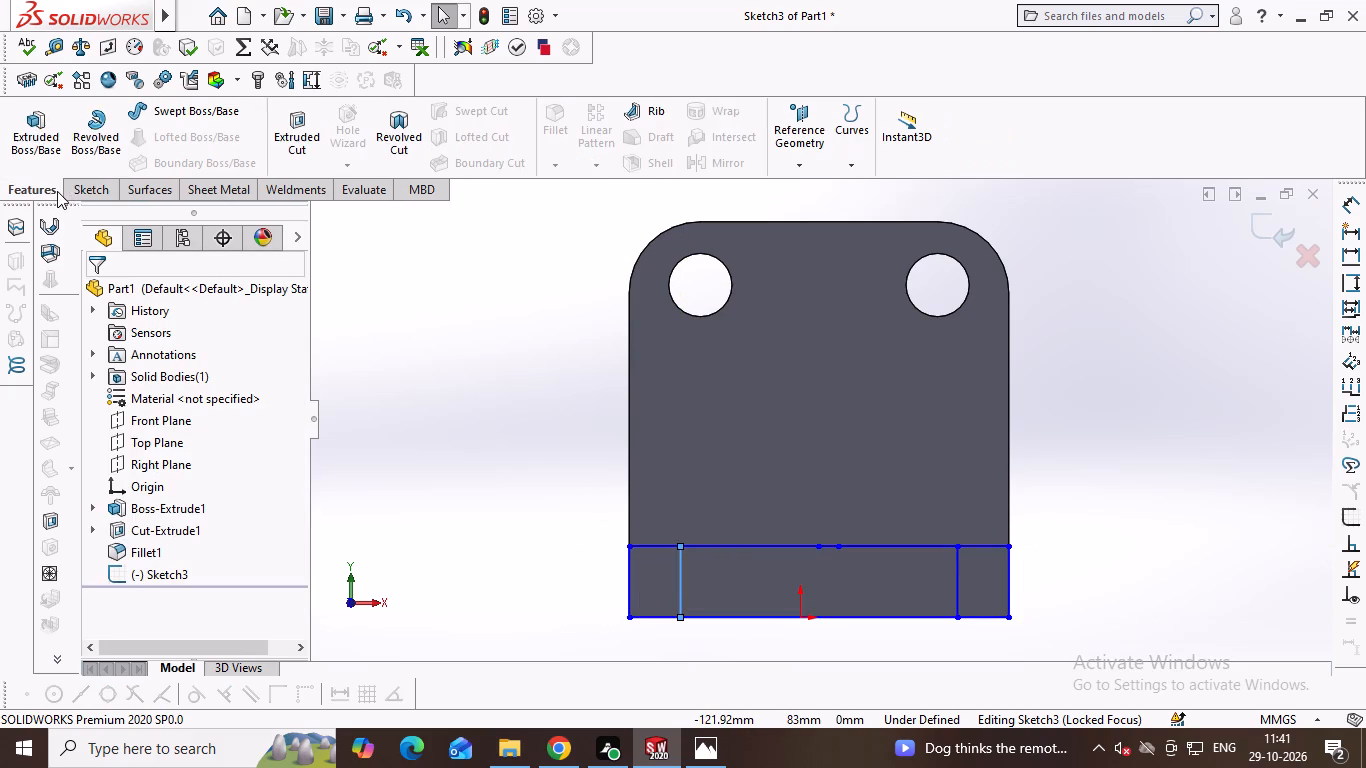
{"action": "left_click", "coordinate": [37, 132]}
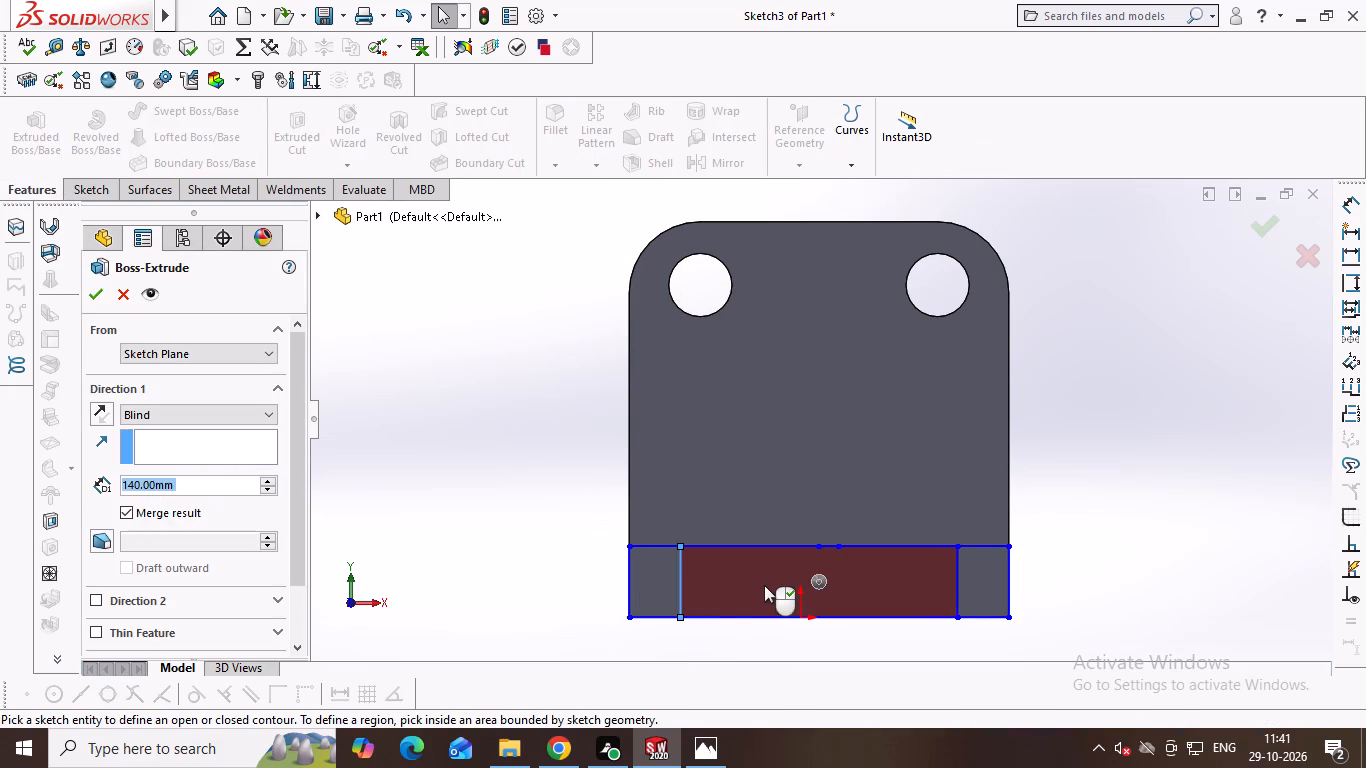
{"action": "left_click", "coordinate": [734, 576]}
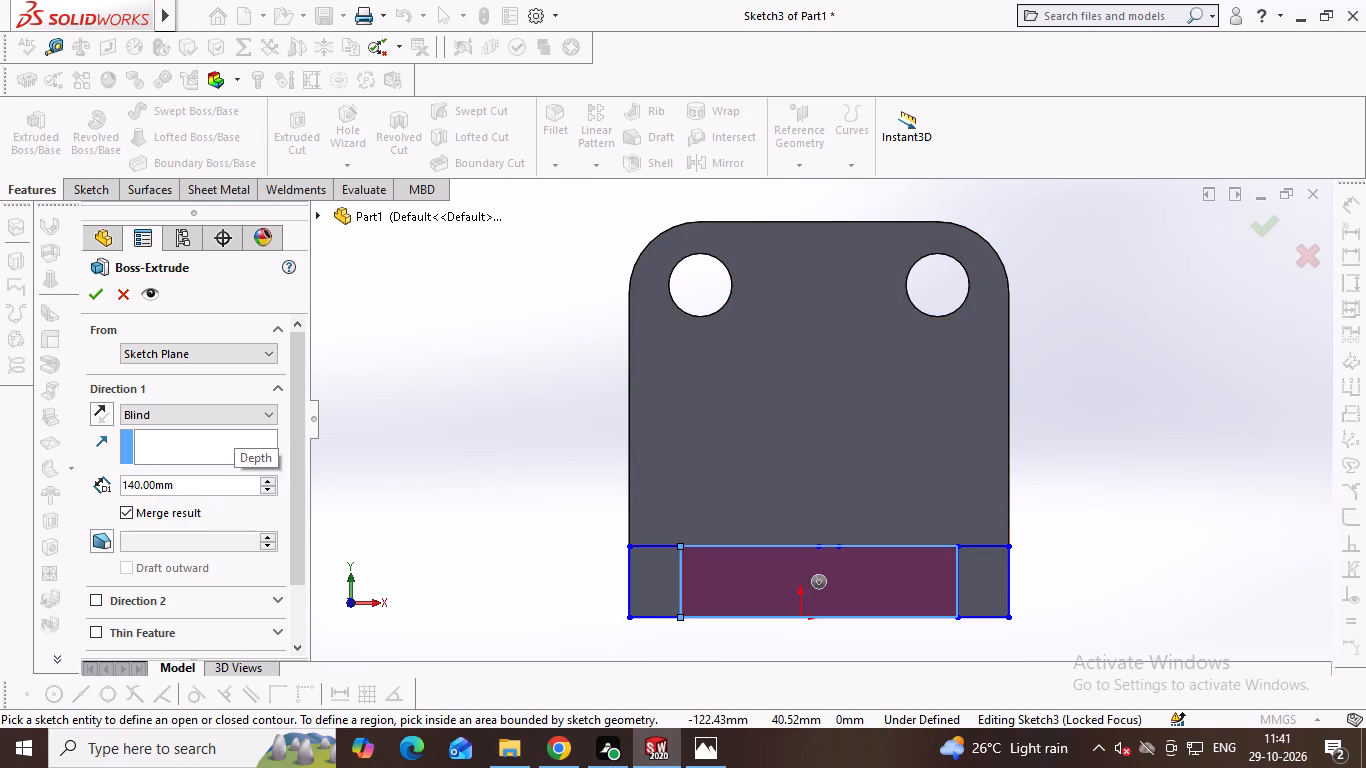
{"action": "key", "text": "Return"}
{"action": "middle_click_drag", "start_coordinate": [1106, 321], "coordinate": [1102, 348]}
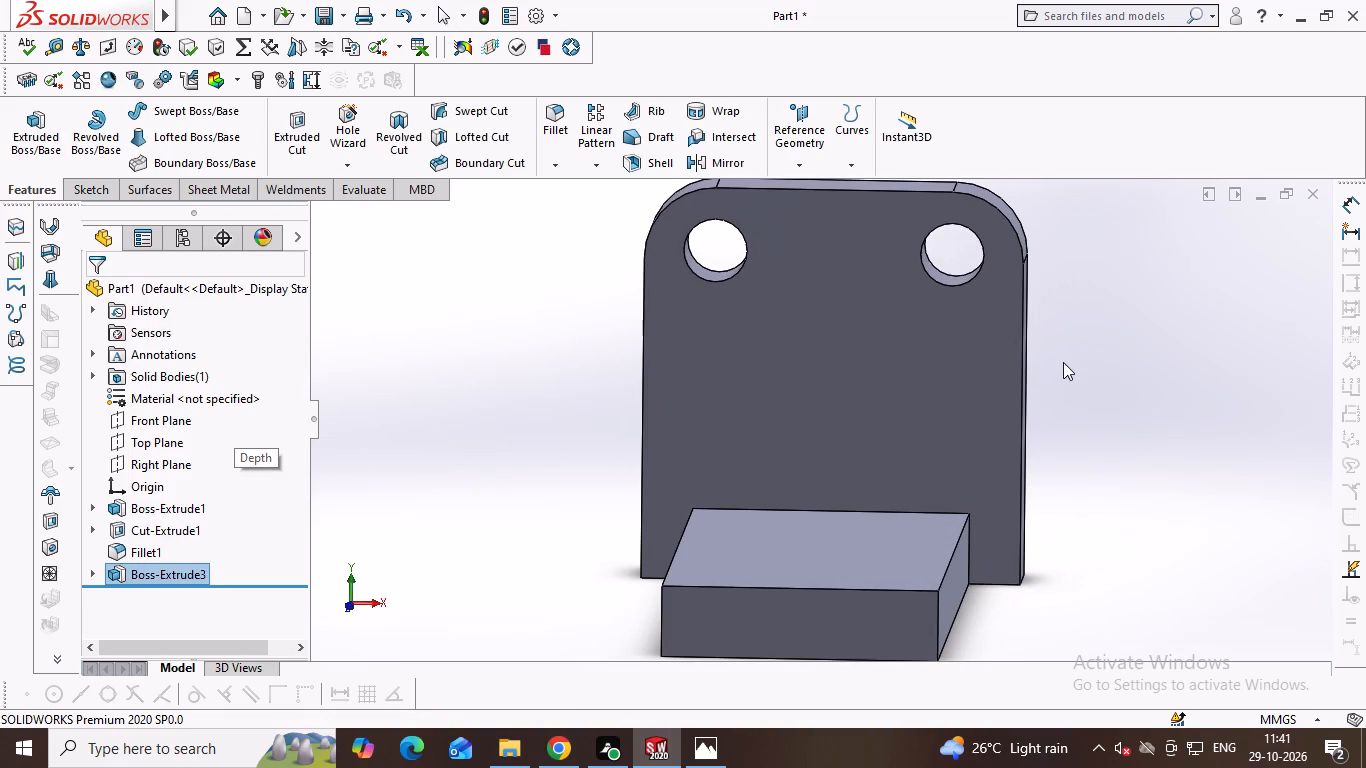
Fillet the two vertical edges where the base meets the back plate with a 13 mm radius.
{"action": "middle_click", "coordinate": [1063, 362]}
{"action": "left_click", "coordinate": [548, 110]}
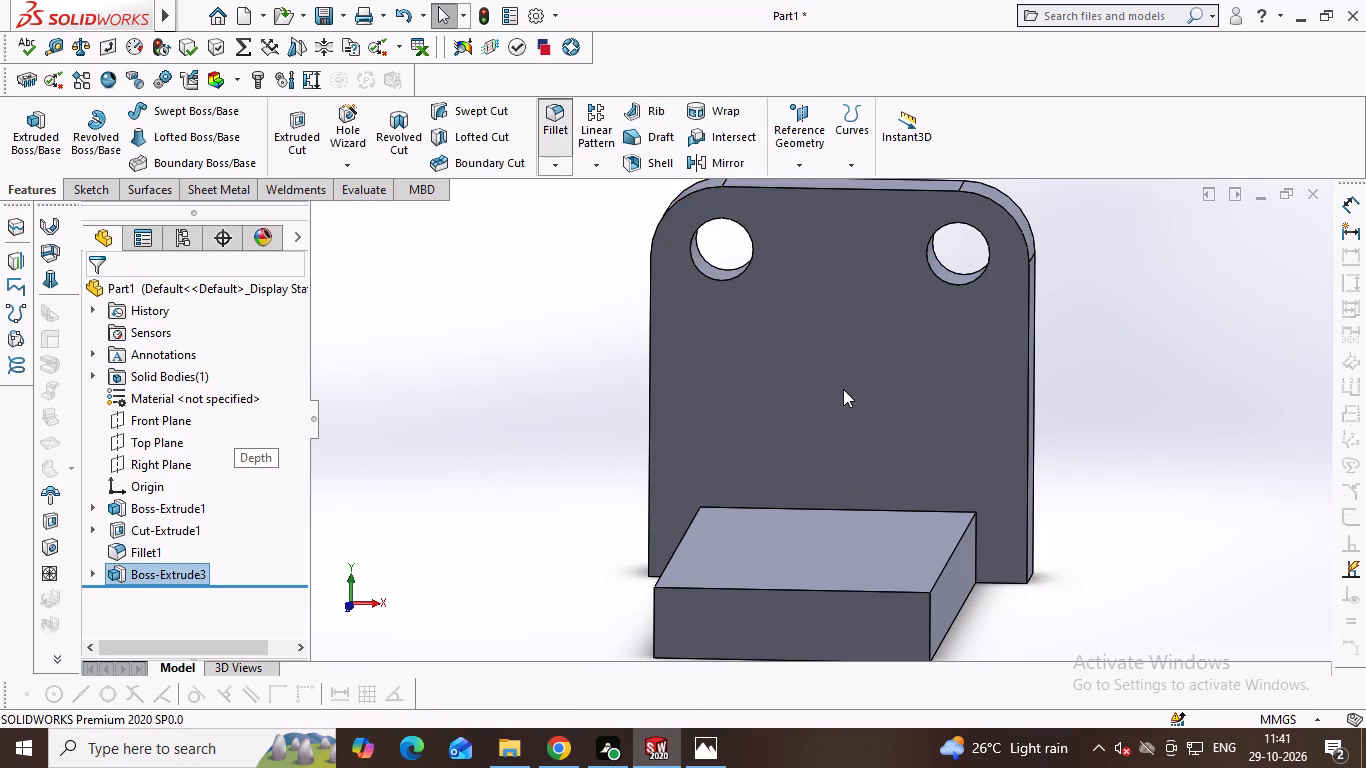
{"action": "left_click", "coordinate": [977, 545]}
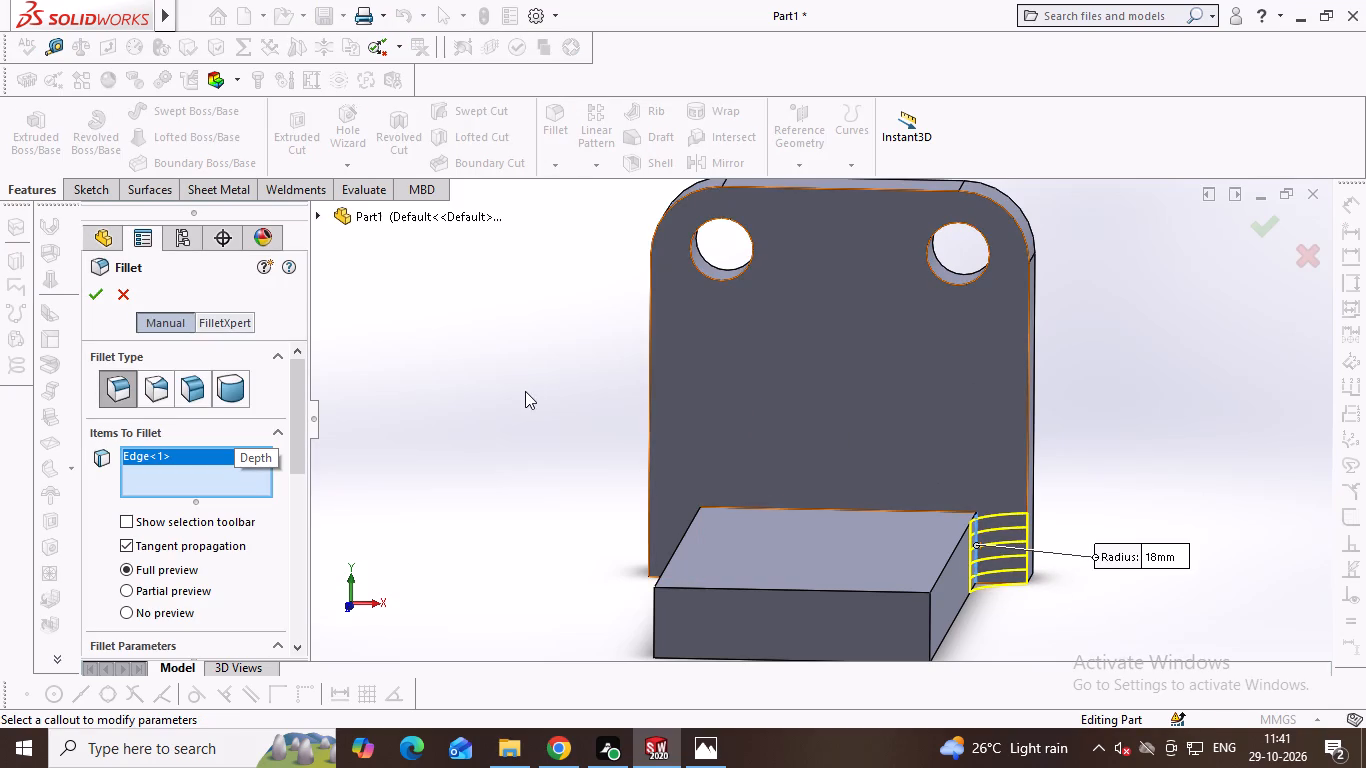
{"action": "middle_click_drag", "start_coordinate": [525, 391], "coordinate": [578, 366]}
{"action": "middle_click", "coordinate": [579, 365]}
{"action": "middle_click", "coordinate": [581, 365]}
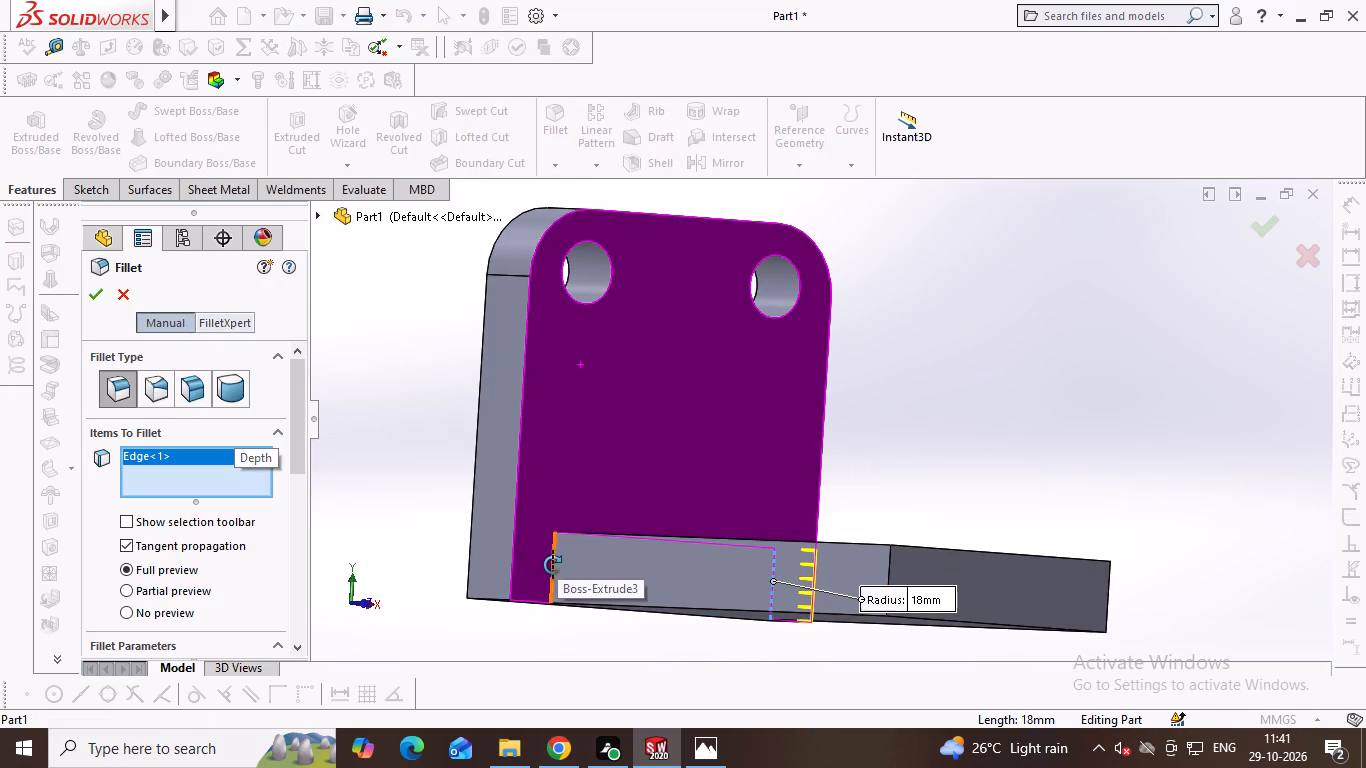
{"action": "double_click", "coordinate": [552, 564]}
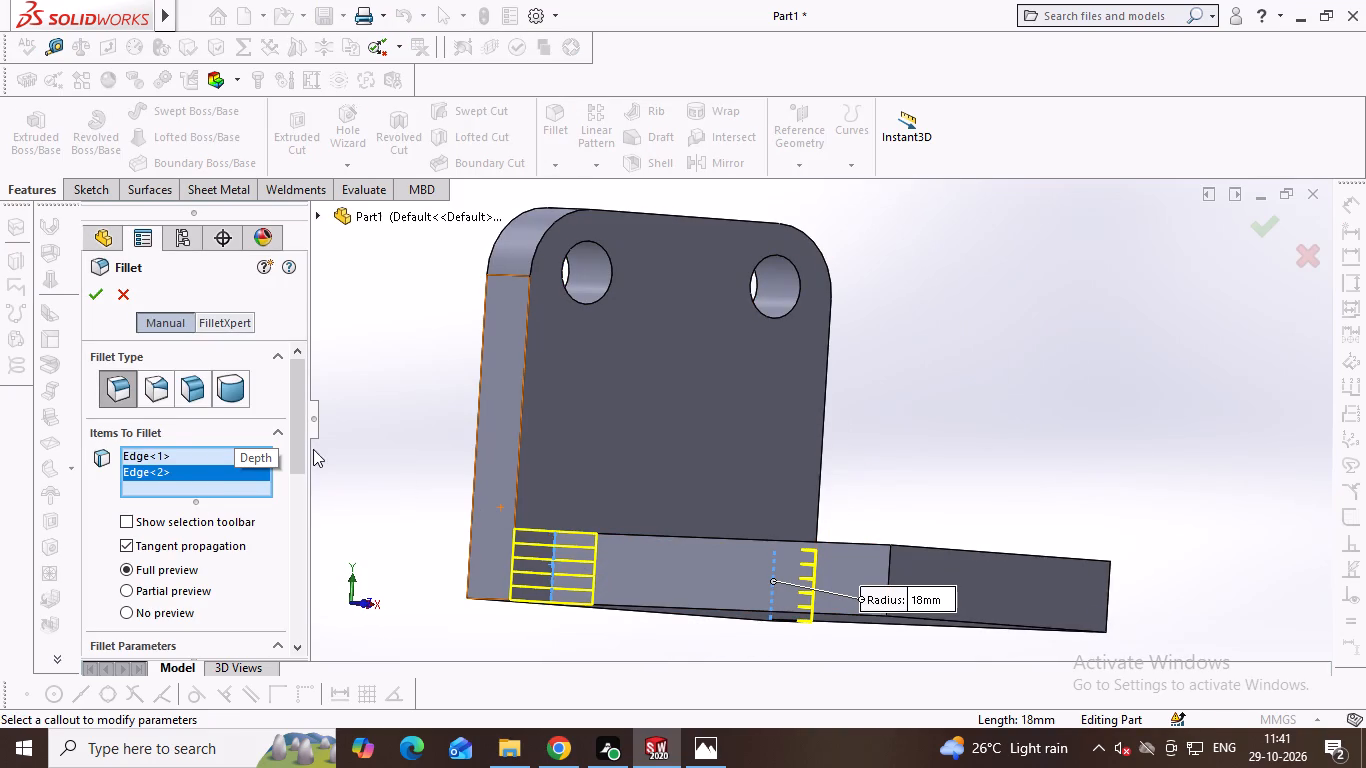
{"action": "left_click", "coordinate": [300, 446]}
{"action": "middle_click", "coordinate": [300, 446]}
{"action": "left_click_drag", "start_coordinate": [300, 451], "coordinate": [301, 545]}
{"action": "middle_click", "coordinate": [204, 431]}
{"action": "left_click", "coordinate": [204, 431]}
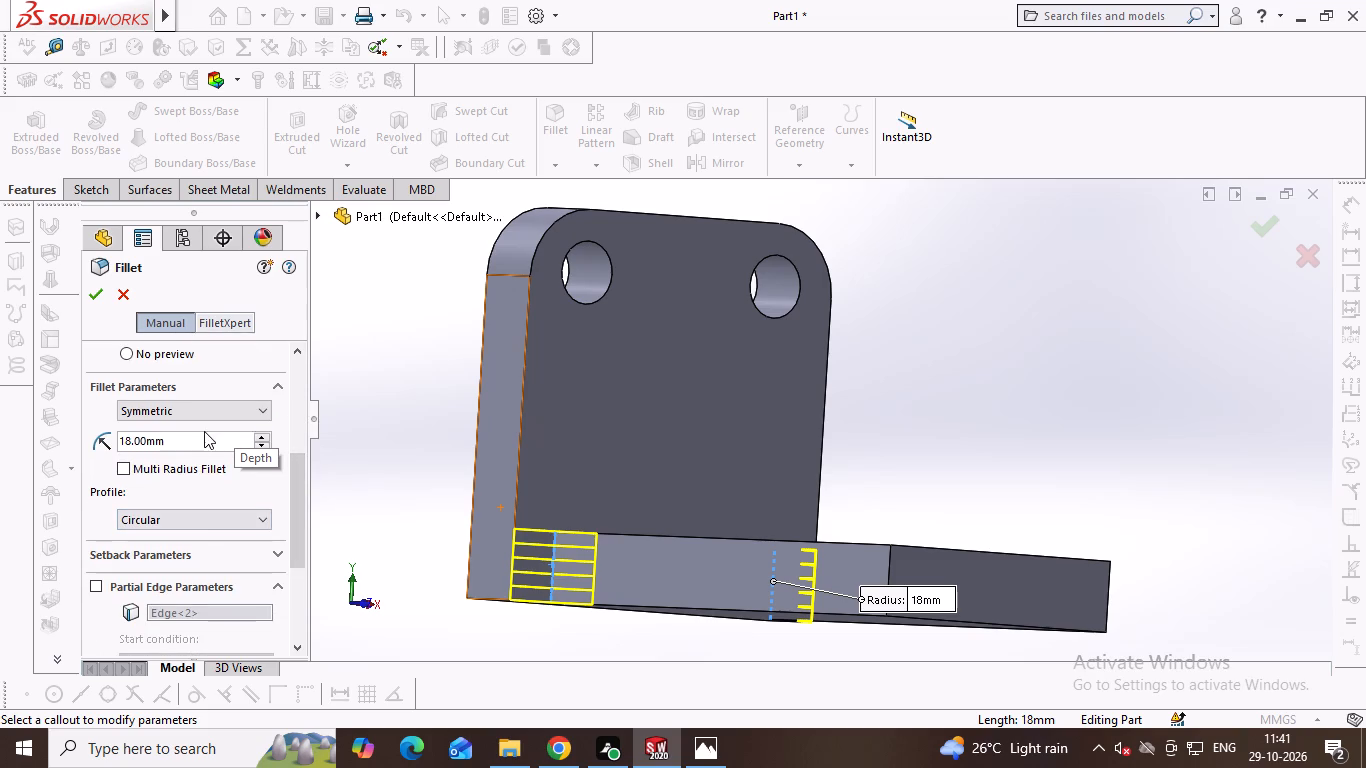
{"action": "double_click", "coordinate": [203, 445]}
{"action": "type", "text": "13"}
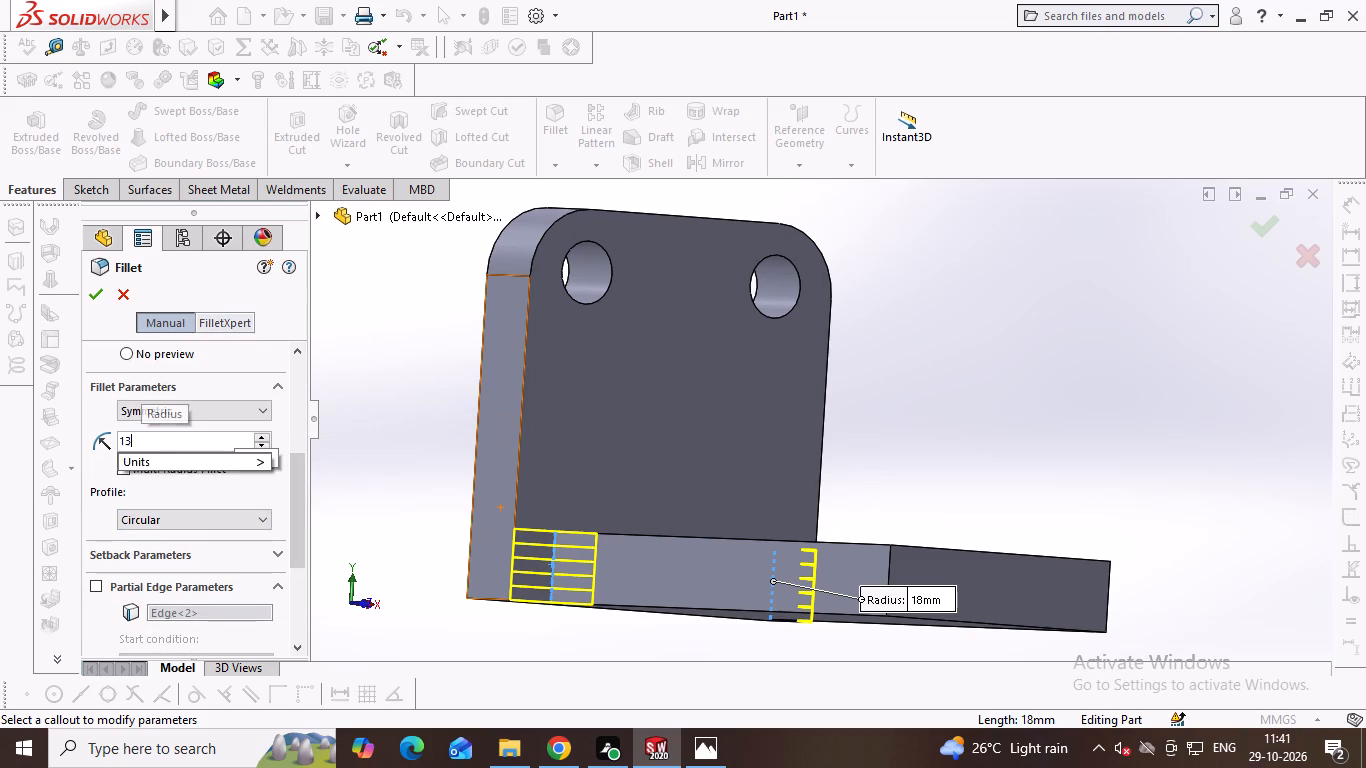
{"action": "key", "text": "Return"}
{"action": "key", "text": "Return"}
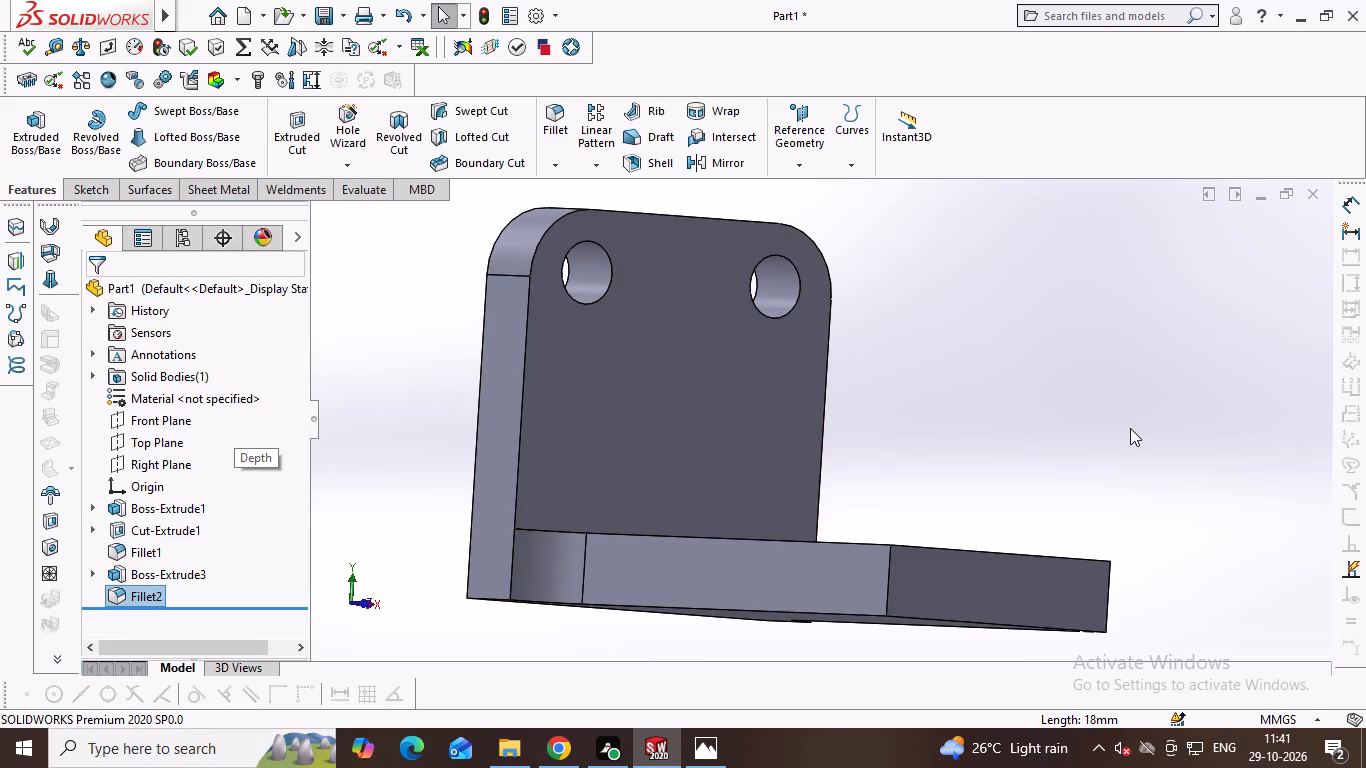
On a new sketch on the base's top face, draw an 80 mm line straight outward from the midpoint of the back-plate edge.
{"action": "middle_click_drag", "start_coordinate": [1130, 427], "coordinate": [1071, 529]}
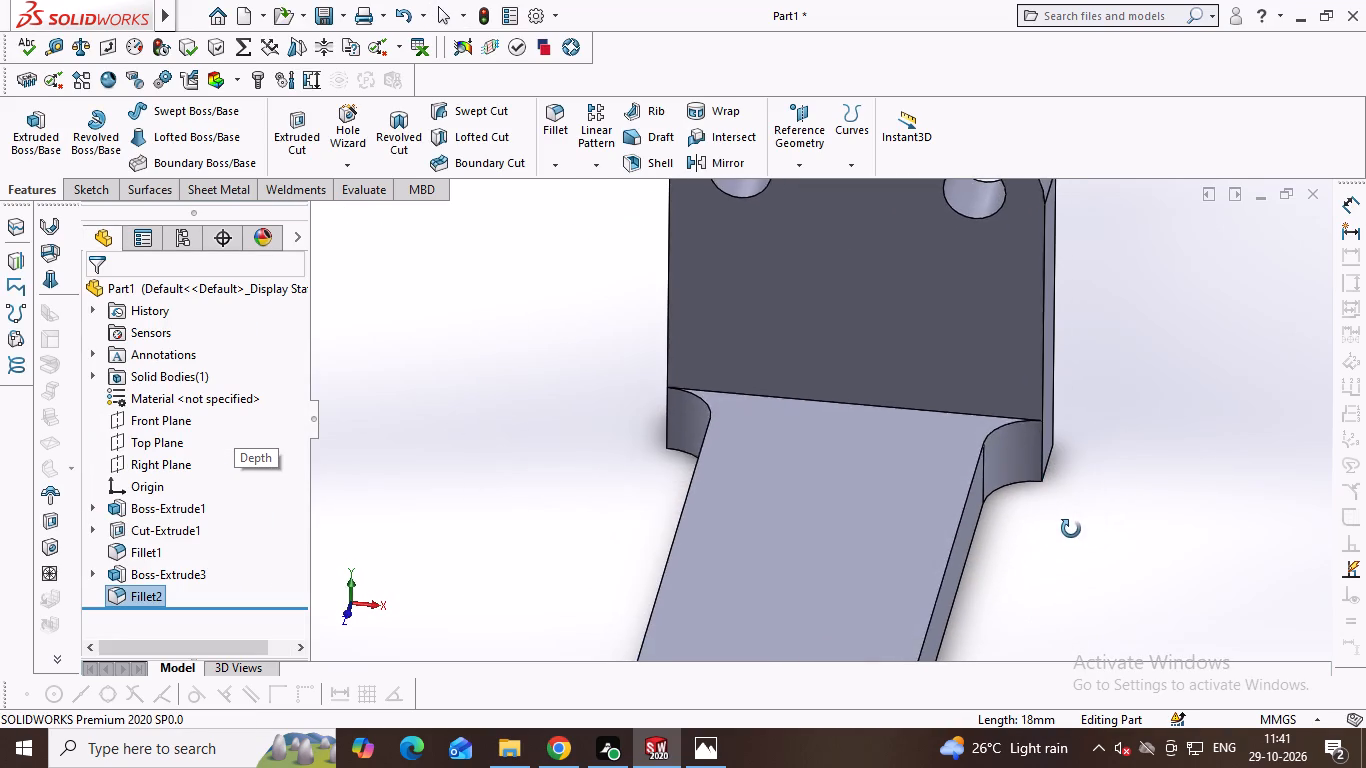
{"action": "middle_click_drag", "start_coordinate": [1071, 529], "coordinate": [1071, 530]}
{"action": "left_click", "coordinate": [766, 485]}
{"action": "left_click", "coordinate": [858, 428]}
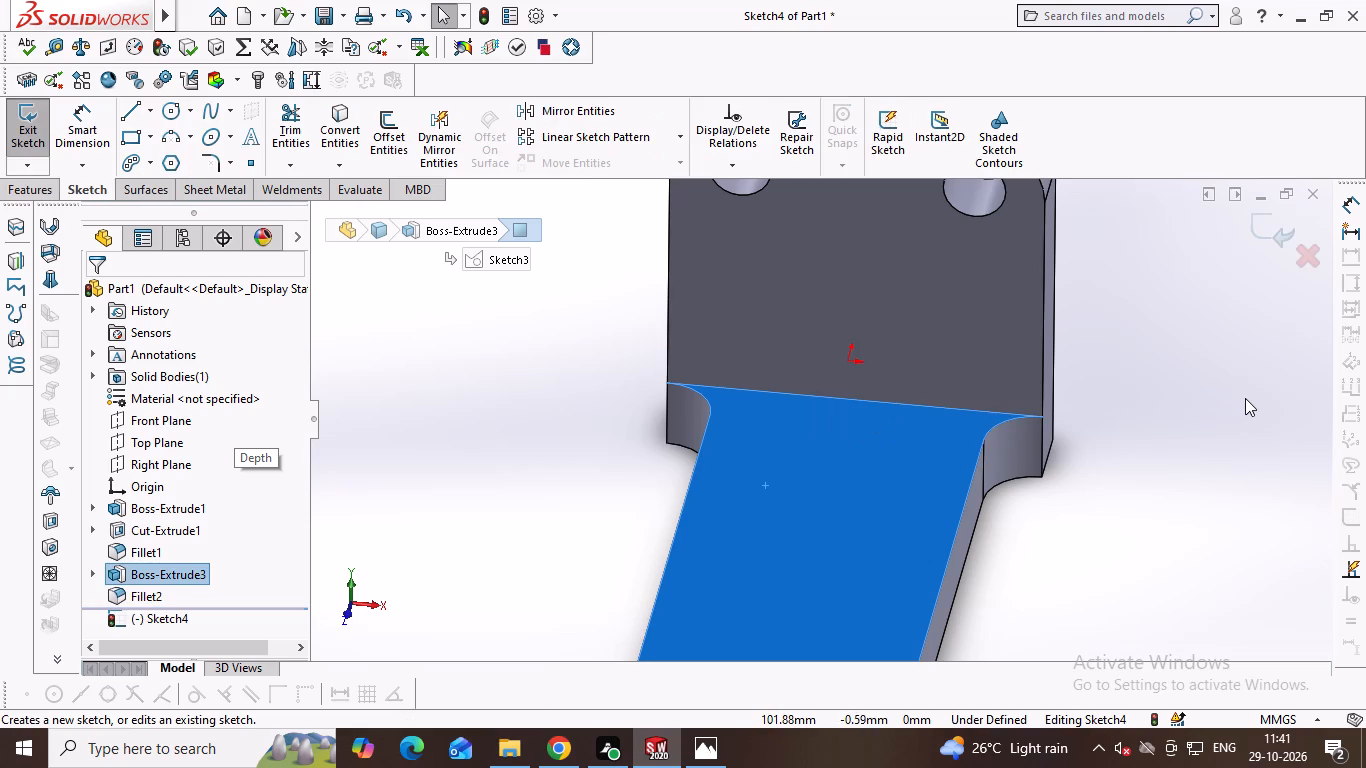
{"action": "key", "text": "ctrl+8"}
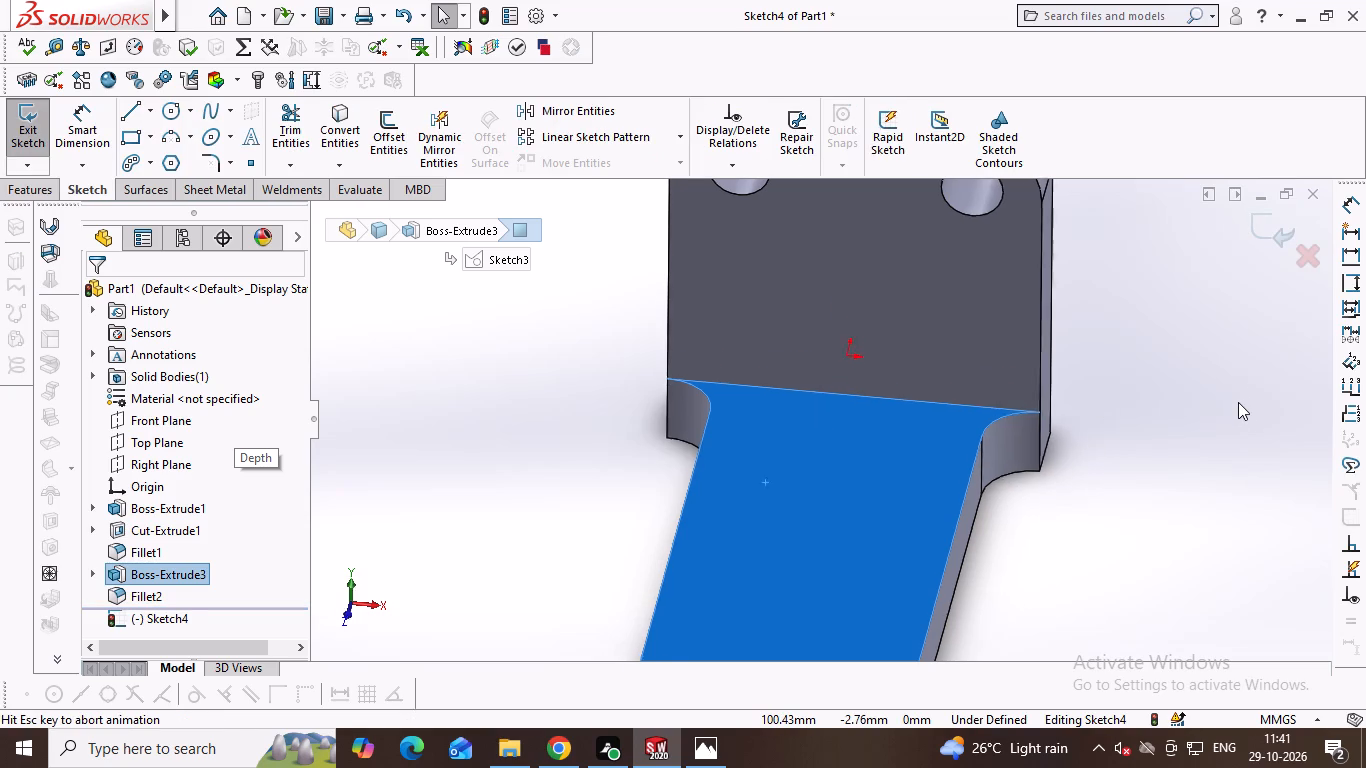
{"action": "key", "text": "alt+Tab"}
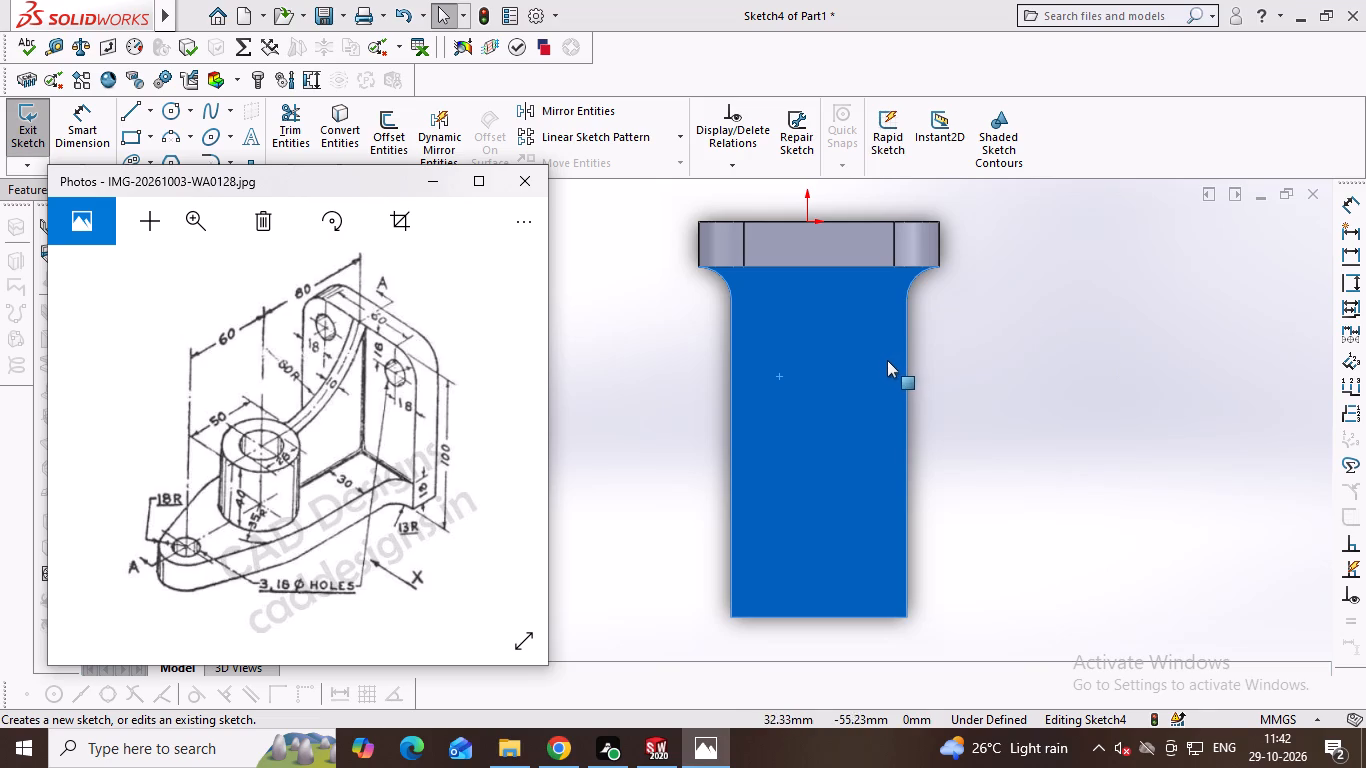
{"action": "key", "text": "alt+Tab"}
{"action": "right_click_drag", "start_coordinate": [913, 272], "coordinate": [760, 279]}
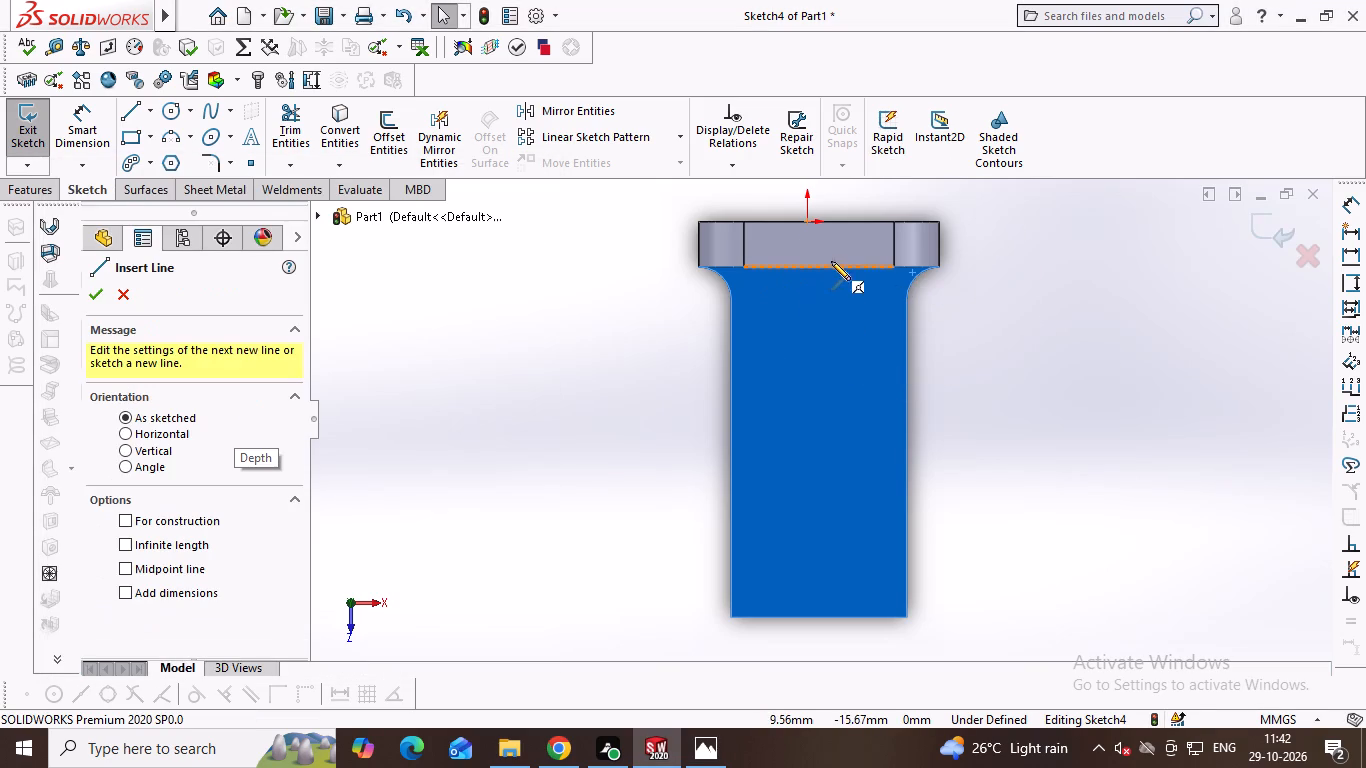
{"action": "left_click", "coordinate": [820, 268]}
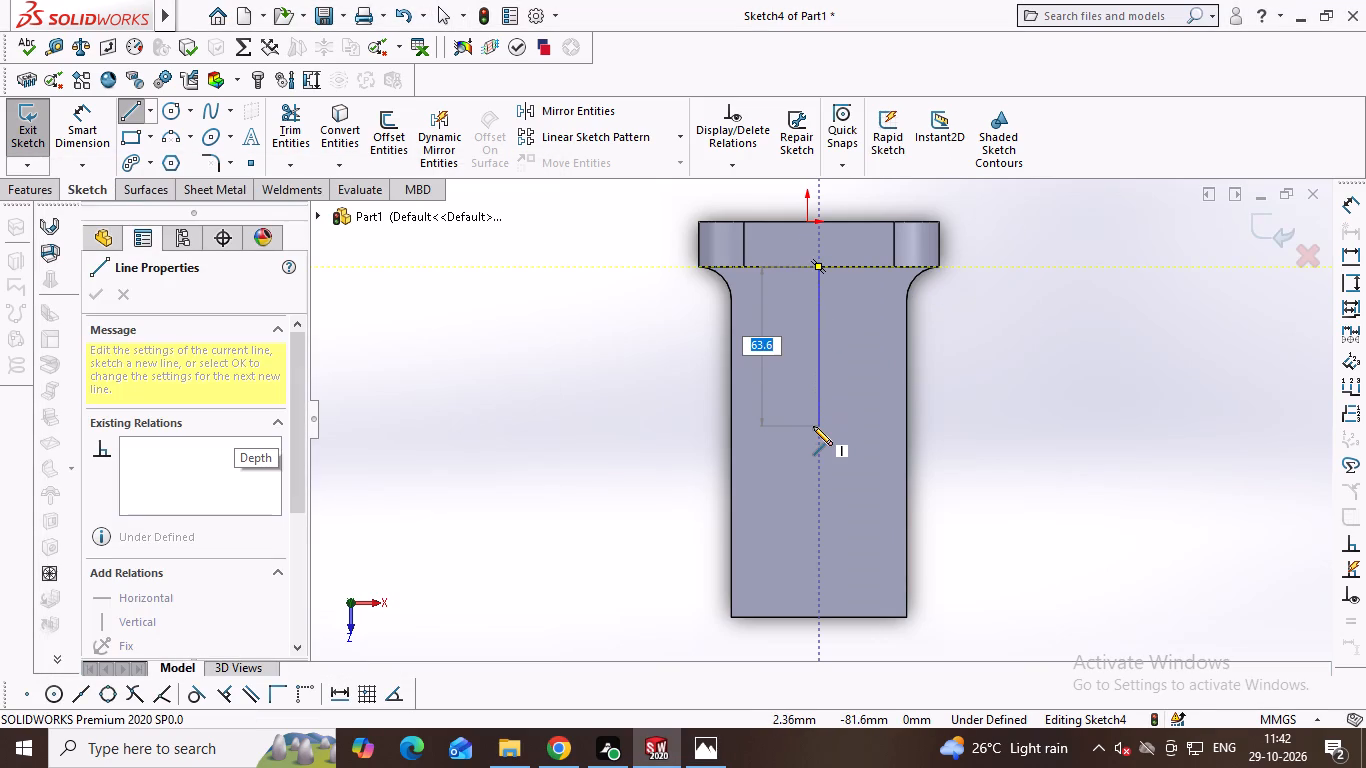
{"action": "type", "text": "80"}
{"action": "key", "text": "Return"}
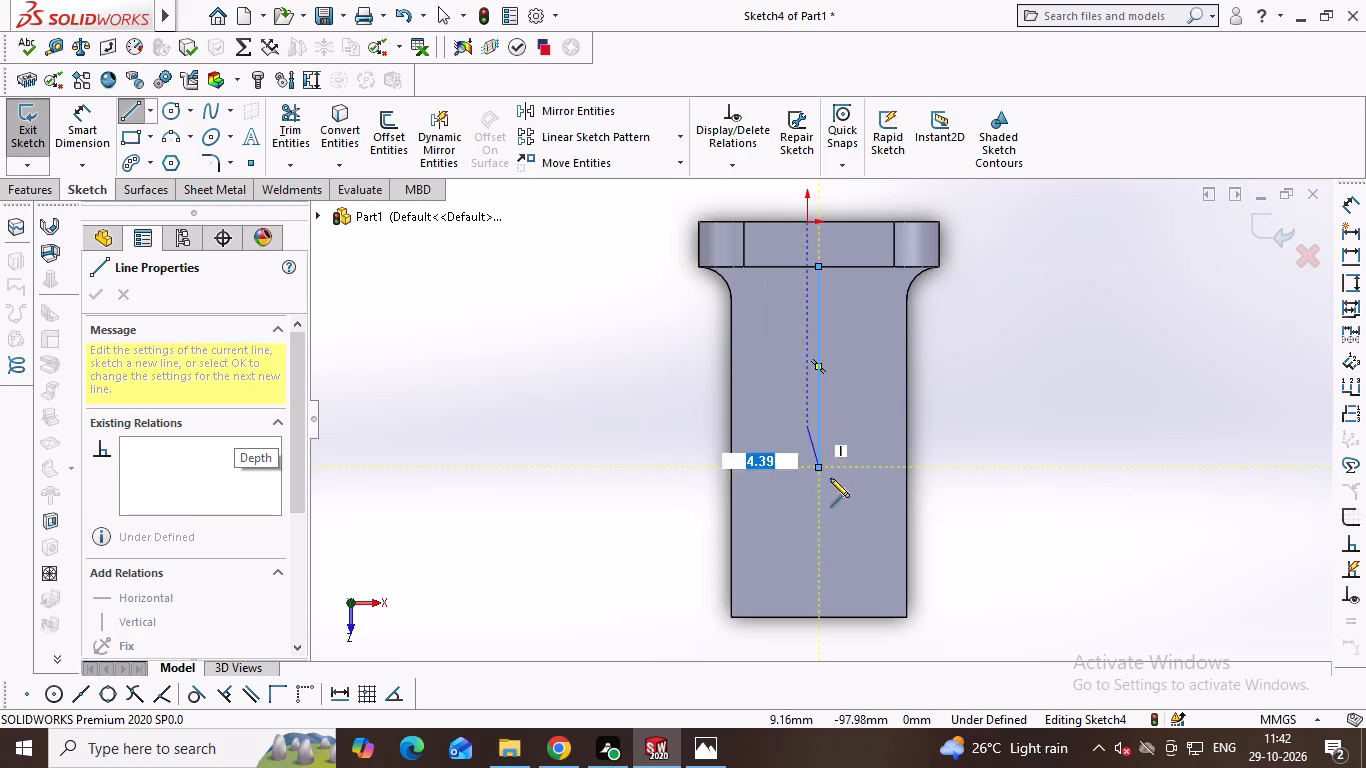
Sketch two concentric circles of 50 mm and 20 mm diameter centred on the outer end of the 80 mm line.
{"action": "right_click_drag", "start_coordinate": [805, 479], "coordinate": [959, 459]}
{"action": "double_click", "coordinate": [822, 469]}
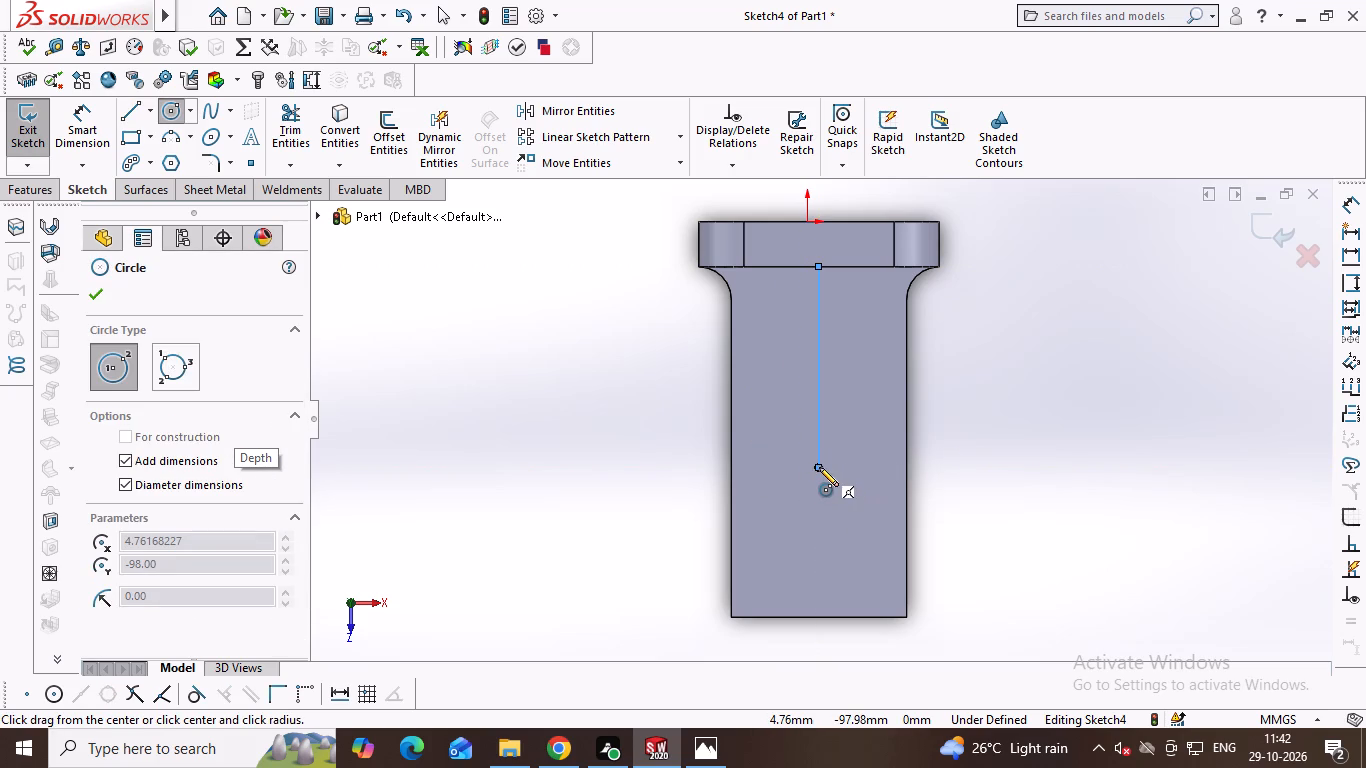
{"action": "left_click", "coordinate": [819, 467]}
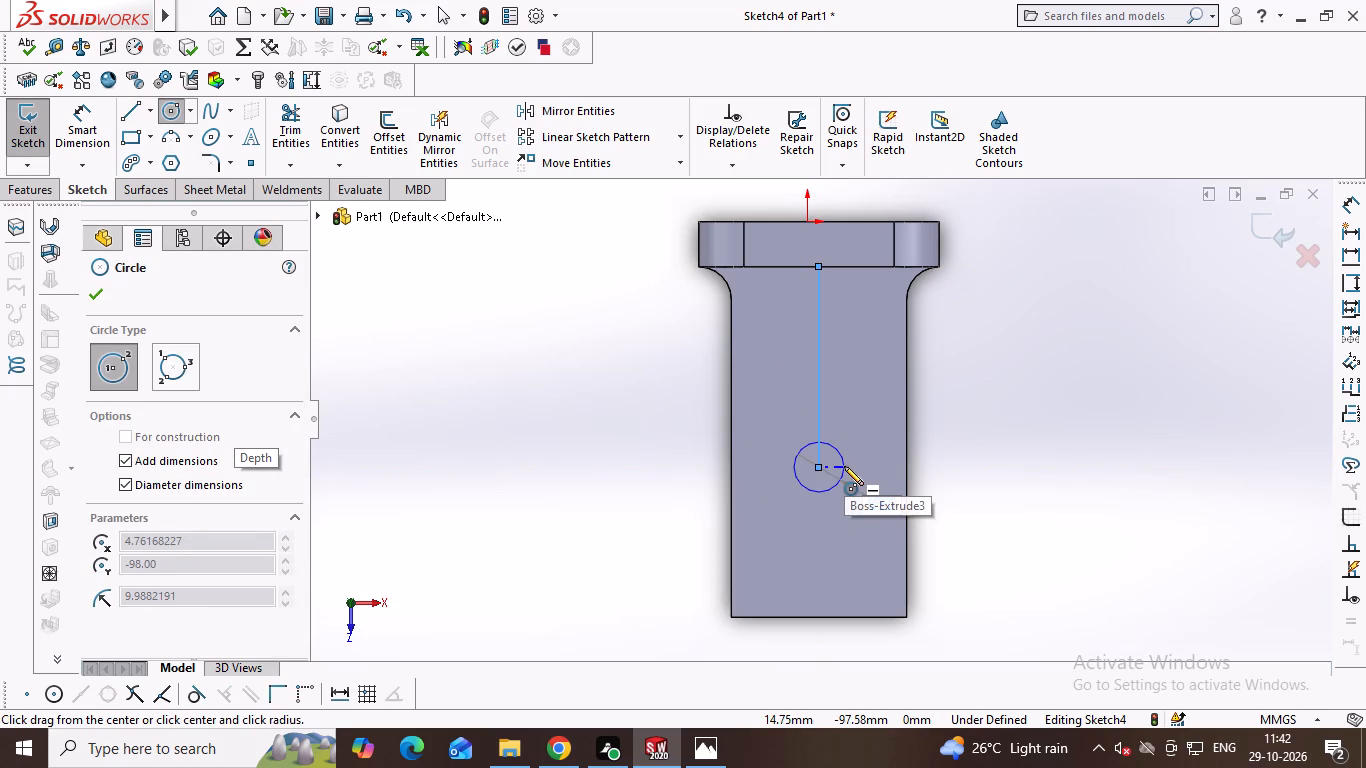
{"action": "type", "text": "50"}
{"action": "key", "text": "Return"}
{"action": "key", "text": "alt+Tab"}
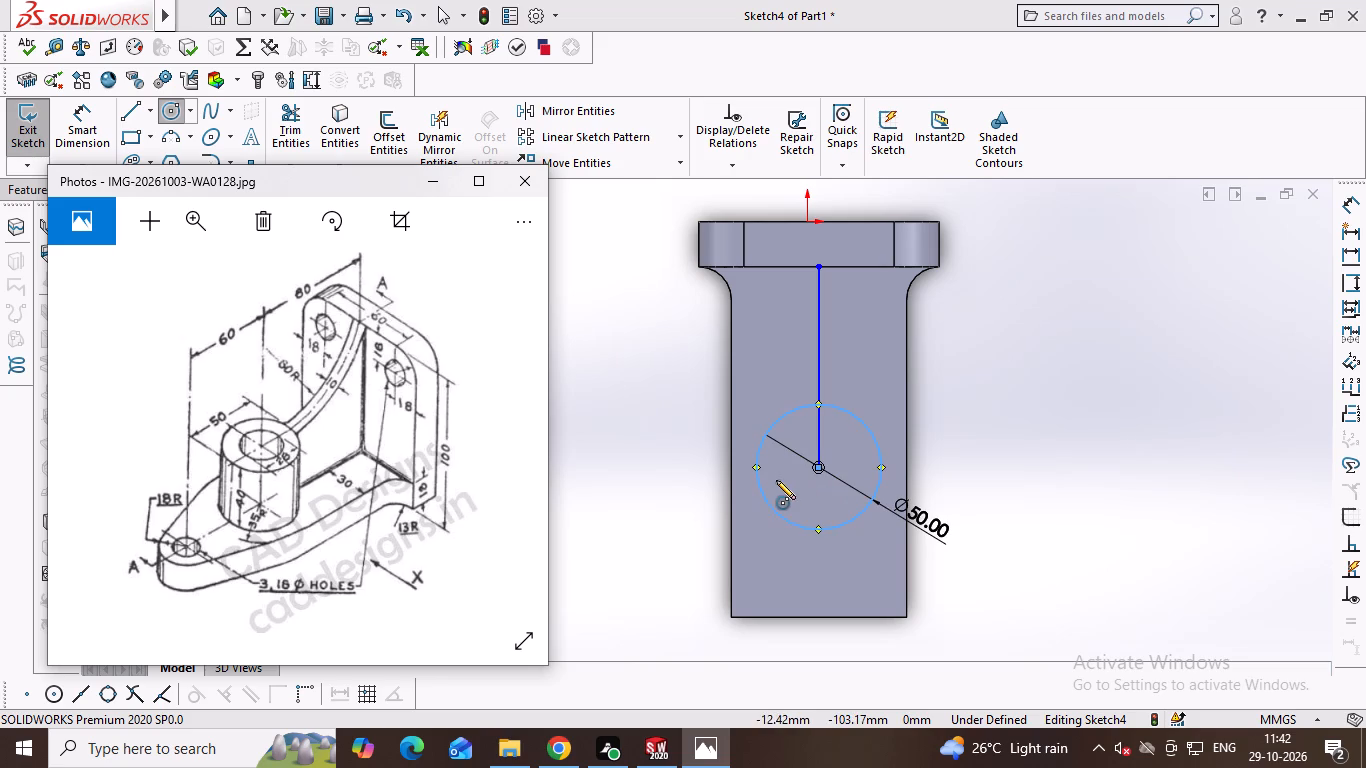
{"action": "left_click", "coordinate": [820, 465]}
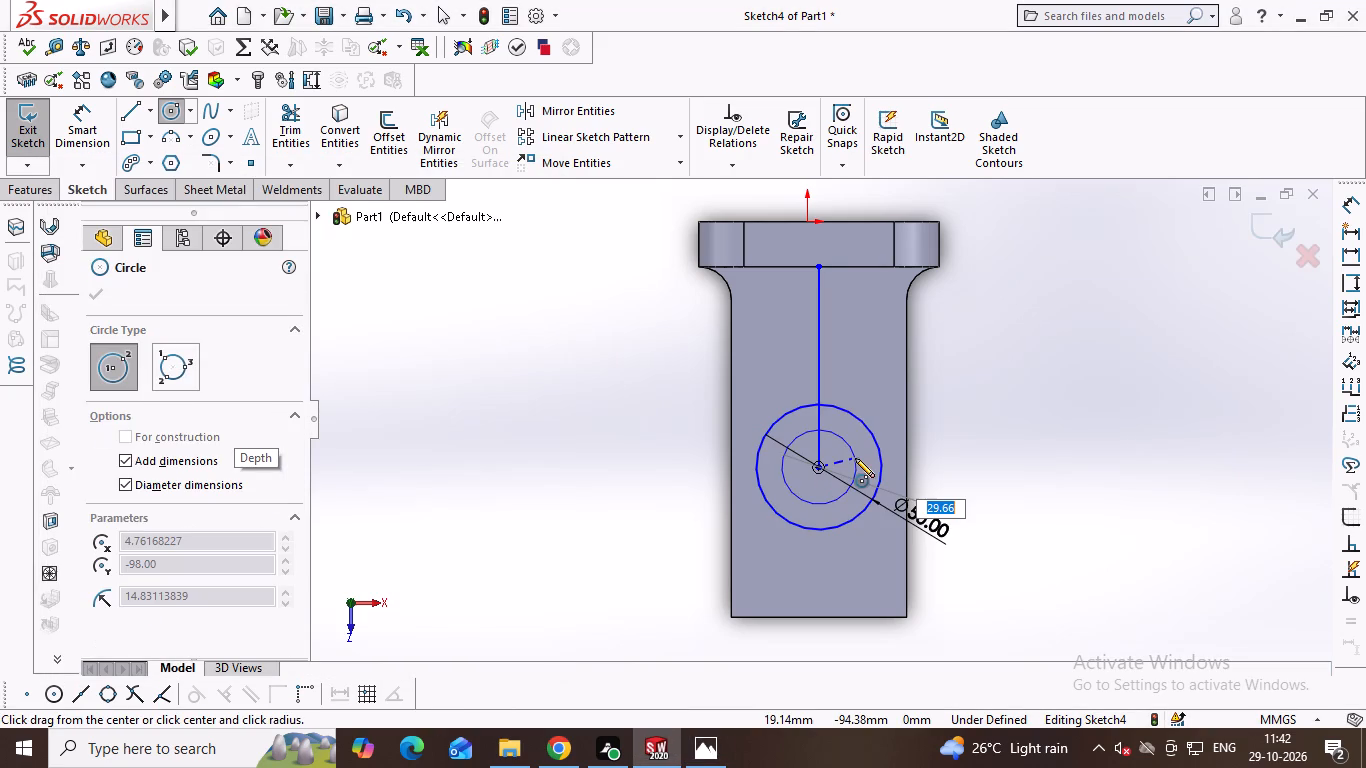
{"action": "type", "text": "20"}
{"action": "key", "text": "Return"}
Extrude the ring between the two circles as a merged blind boss 40 mm high.
{"action": "key", "text": "alt+Tab"}
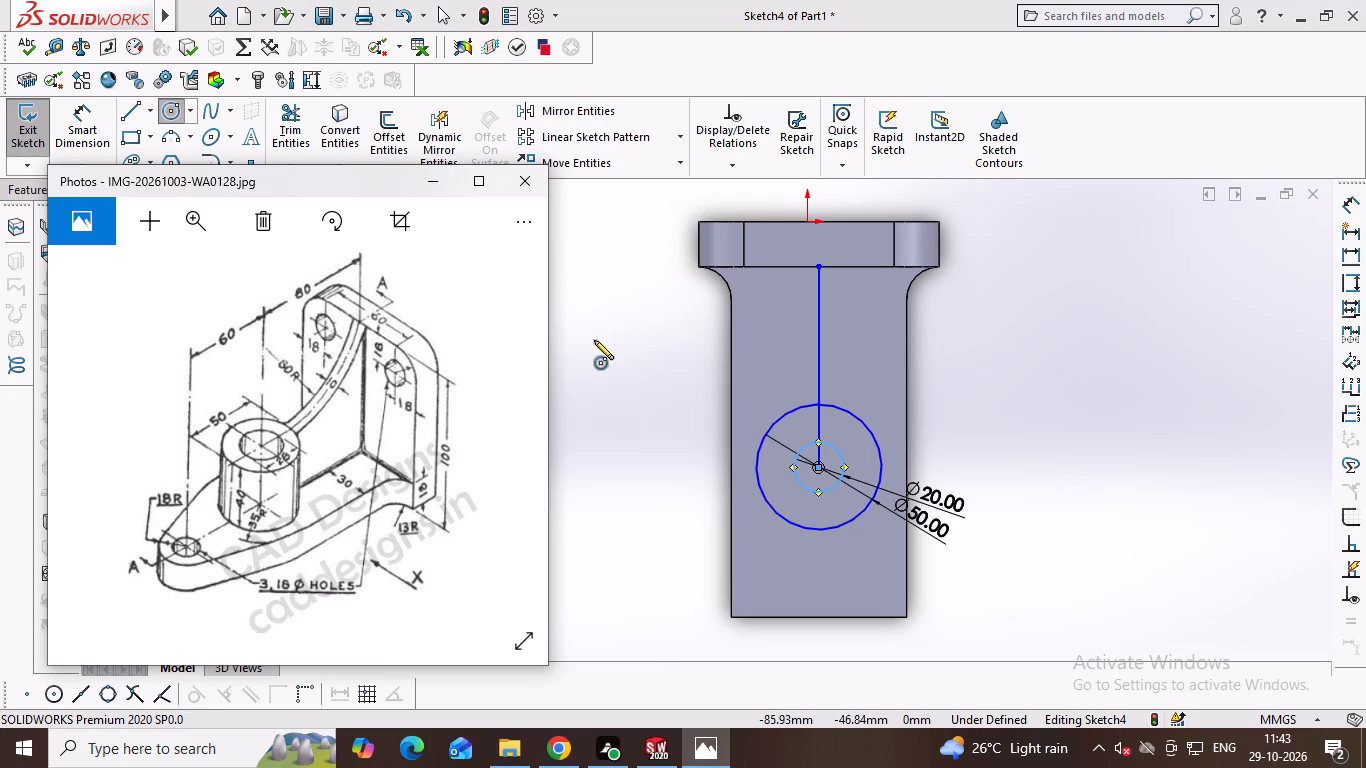
{"action": "key", "text": "alt+Tab"}
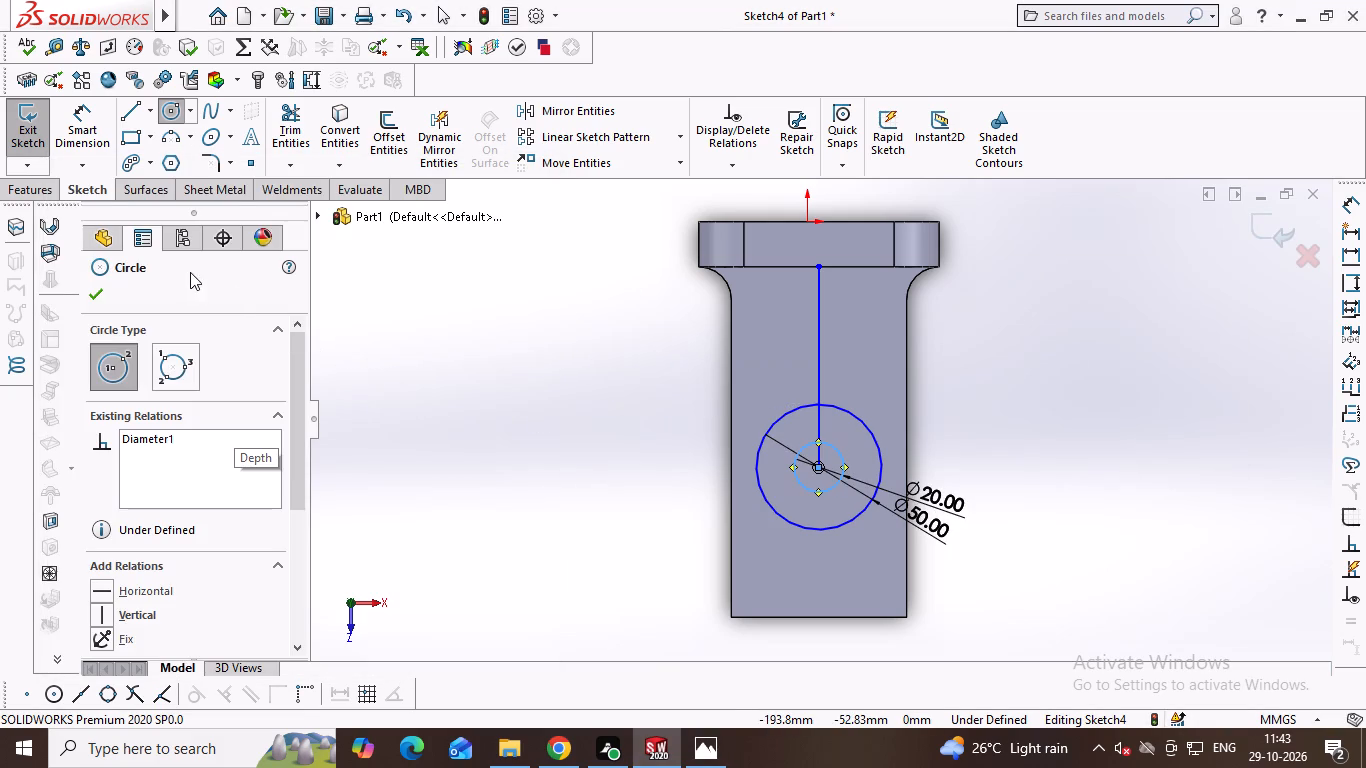
{"action": "left_click", "coordinate": [41, 184]}
{"action": "left_click", "coordinate": [25, 135]}
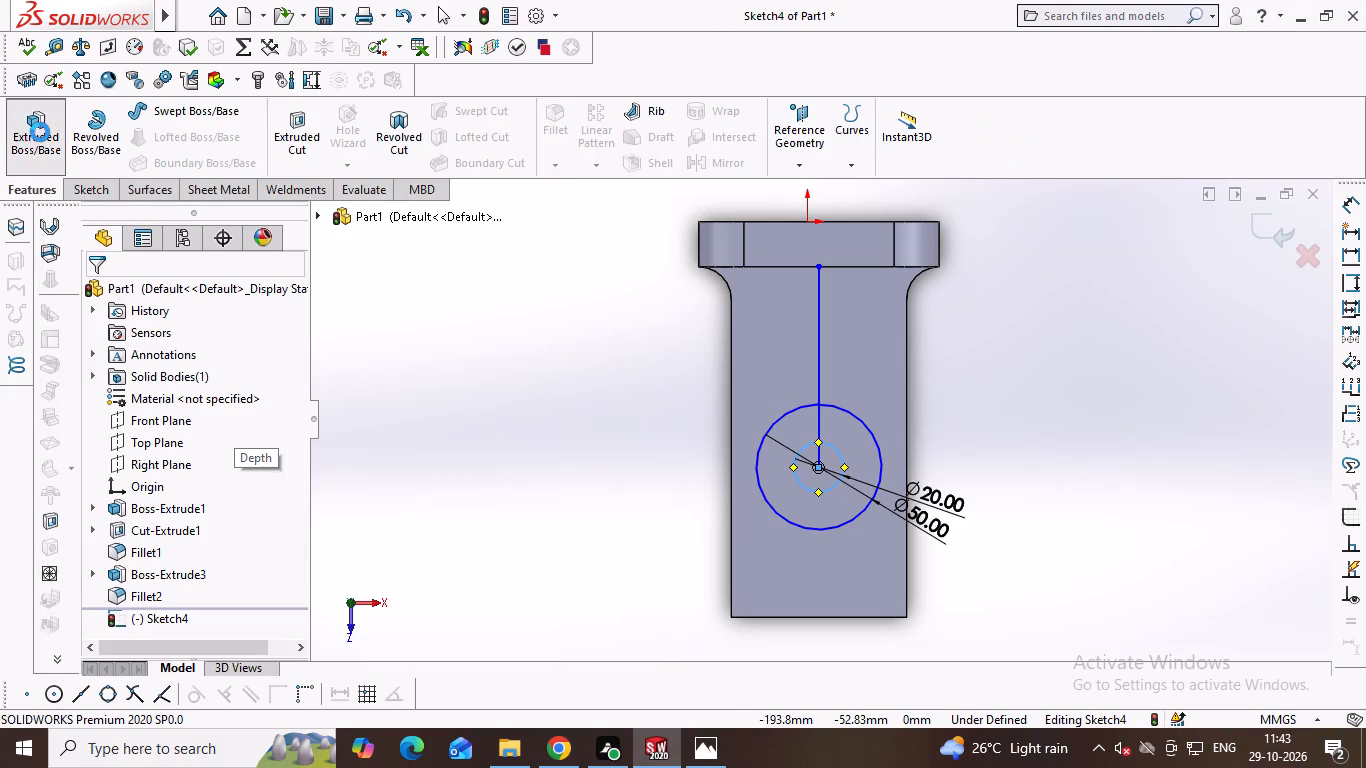
{"action": "left_click", "coordinate": [792, 422]}
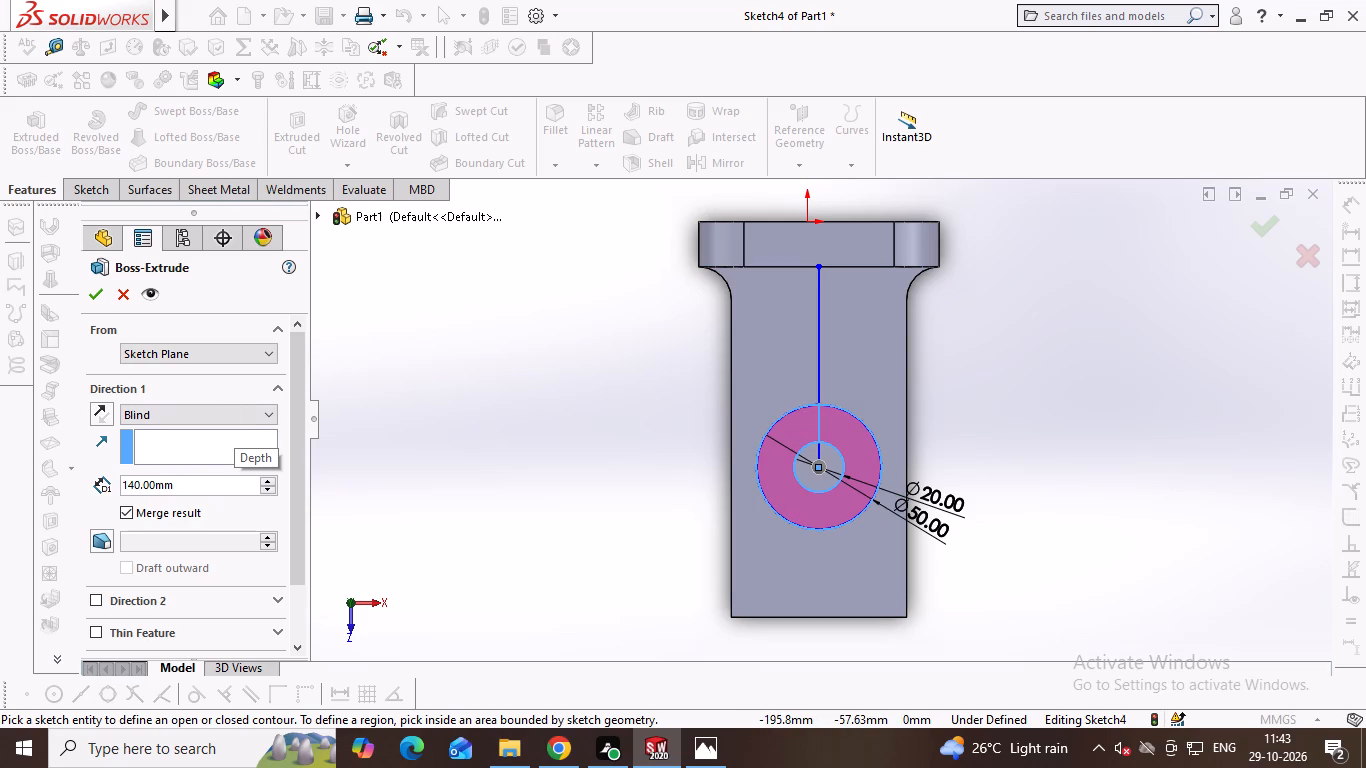
{"action": "triple_click", "coordinate": [197, 492]}
{"action": "double_click", "coordinate": [196, 492]}
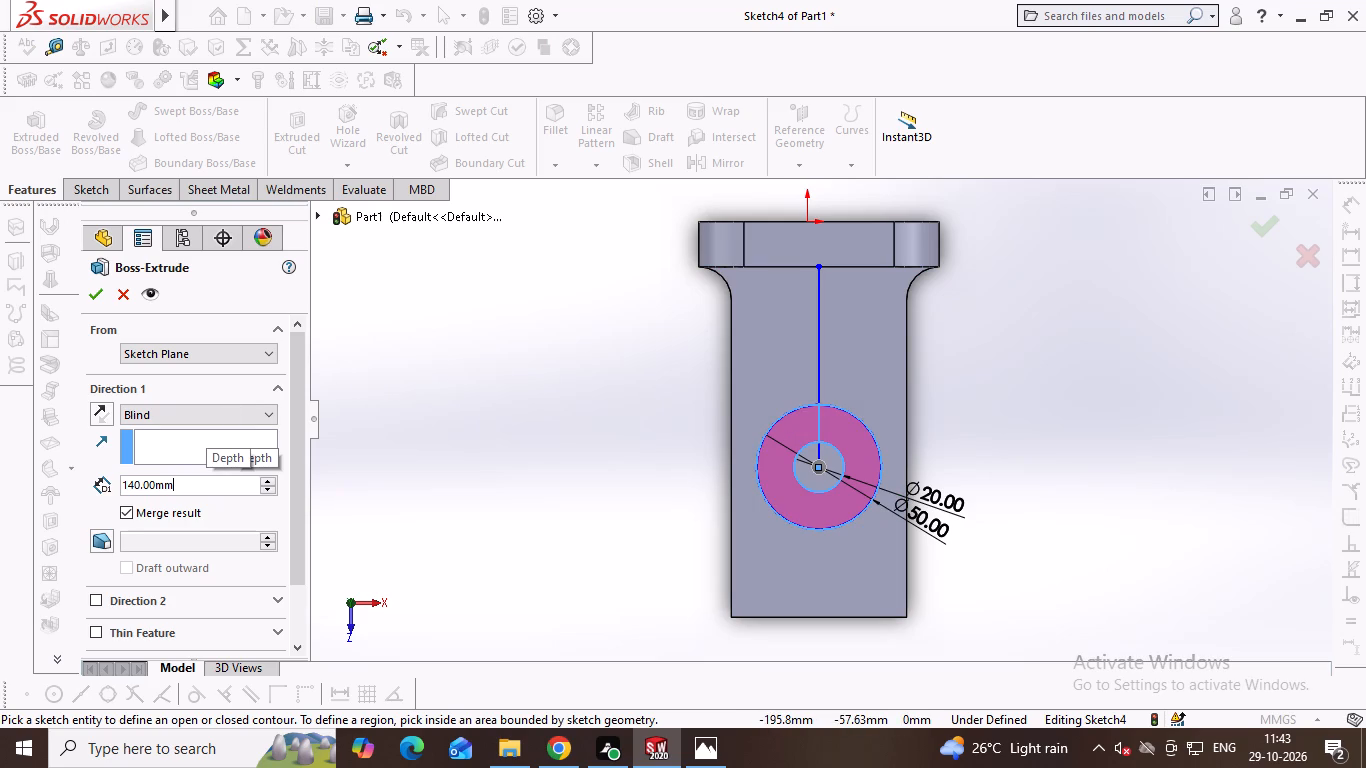
{"action": "type", "text": "40"}
{"action": "key", "text": "Return"}
{"action": "key", "text": "Return"}
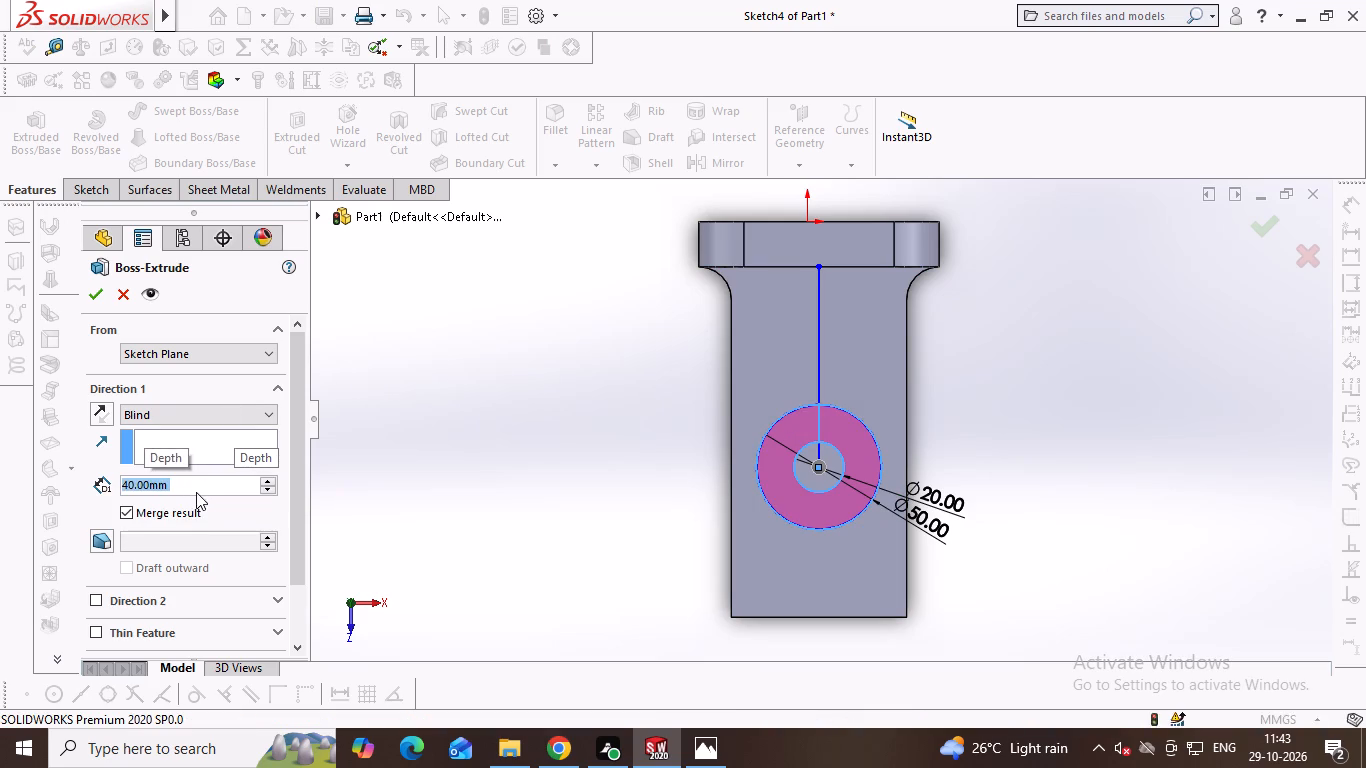
On a new sketch on the base's top face, draw a 60 mm line from the boss centre to the midpoint of the base's outer edge.
{"action": "middle_click_drag", "start_coordinate": [946, 369], "coordinate": [950, 211]}
{"action": "middle_click_drag", "start_coordinate": [947, 290], "coordinate": [933, 262]}
{"action": "middle_click_drag", "start_coordinate": [937, 268], "coordinate": [962, 327]}
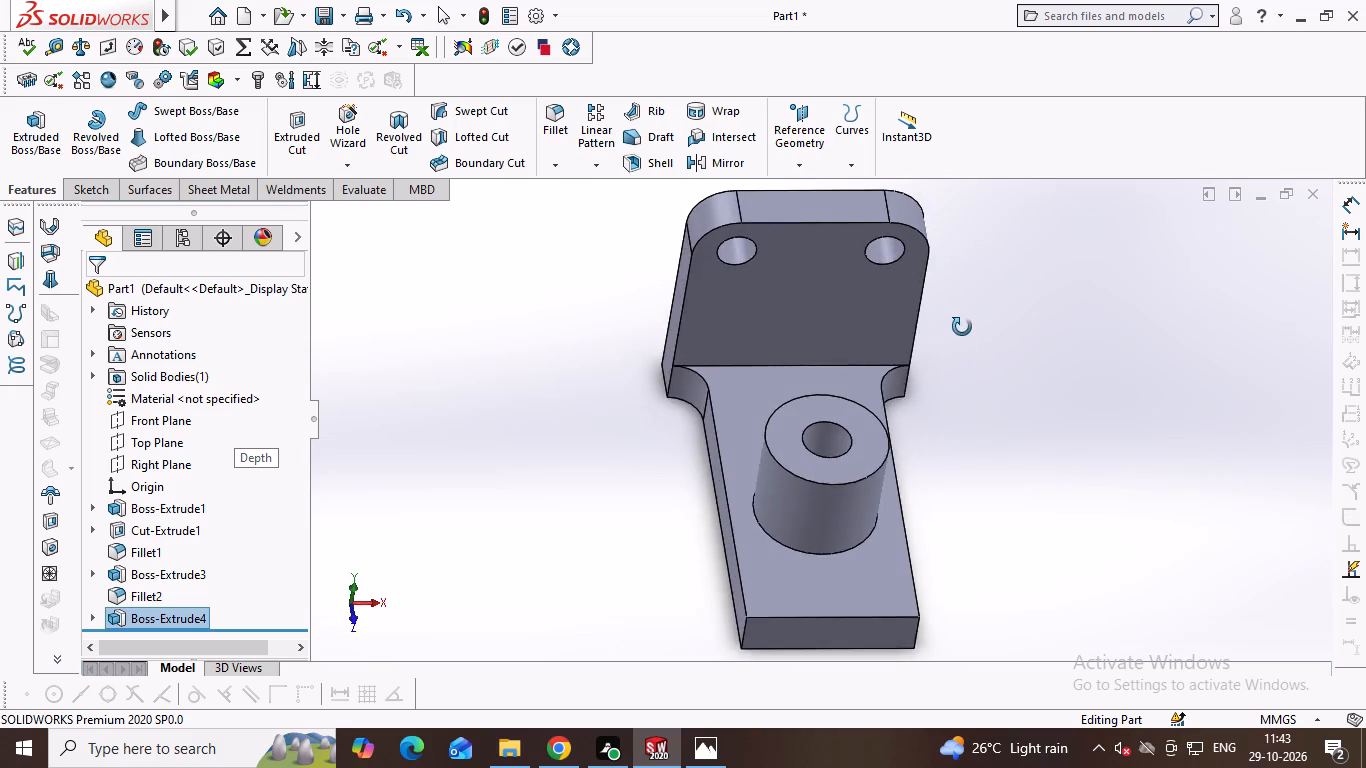
{"action": "middle_click_drag", "start_coordinate": [962, 327], "coordinate": [948, 362]}
{"action": "middle_click", "coordinate": [945, 364]}
{"action": "left_click", "coordinate": [871, 370]}
{"action": "left_click", "coordinate": [968, 306]}
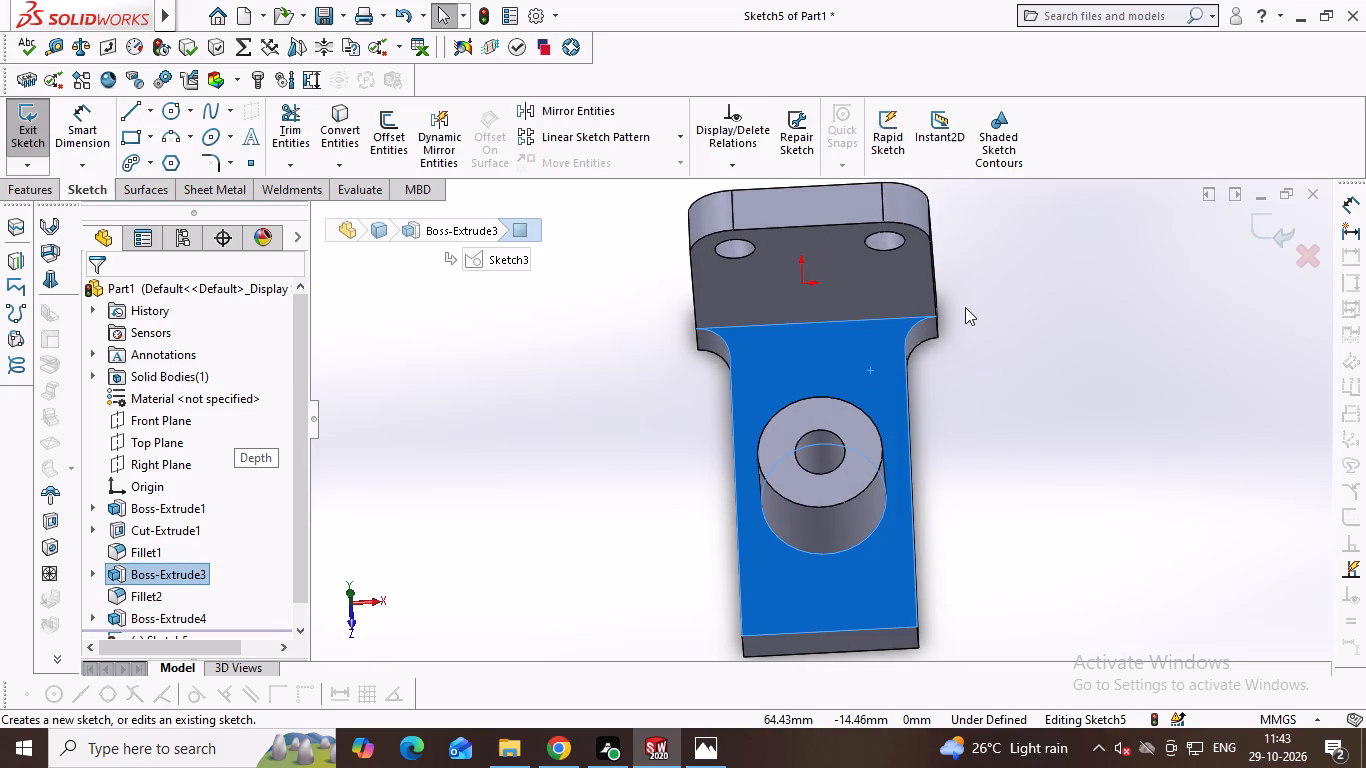
{"action": "key", "text": "ctrl+8"}
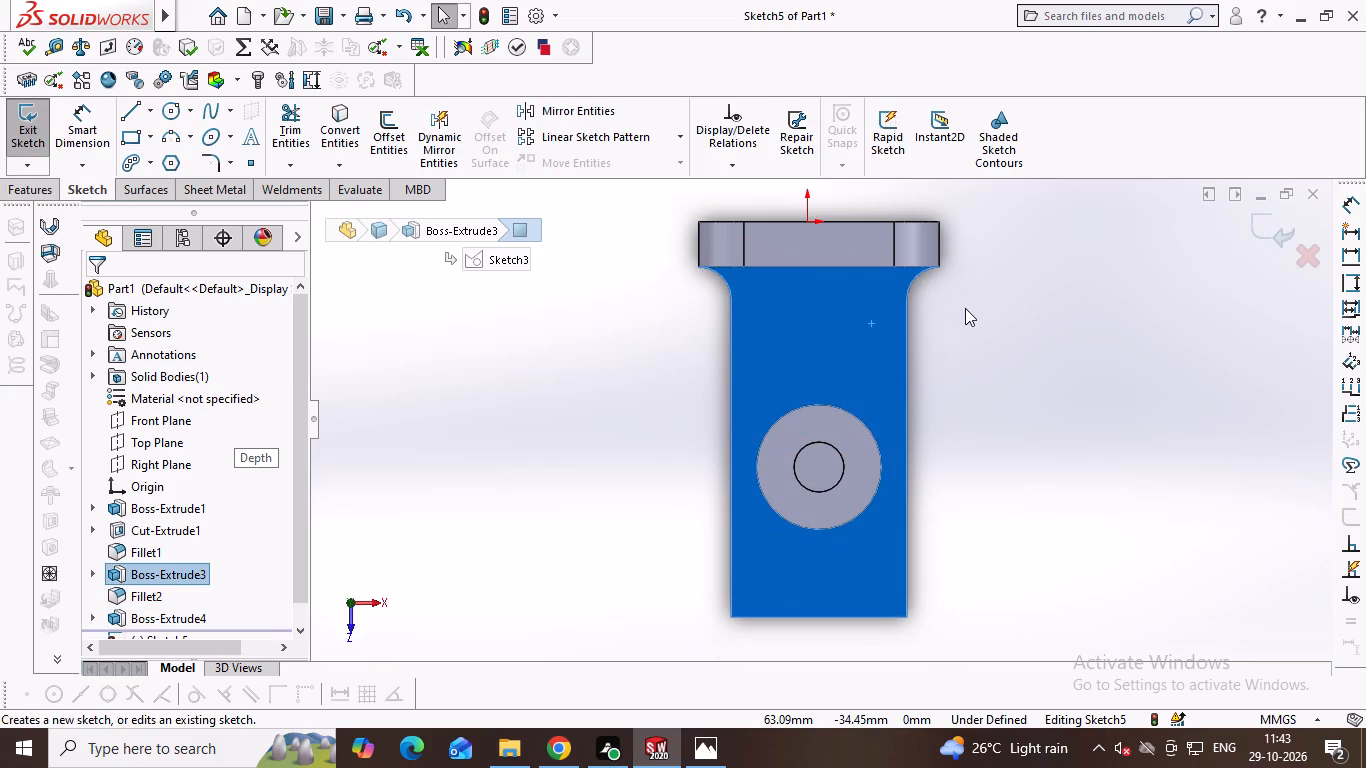
{"action": "key", "text": "alt+Tab"}
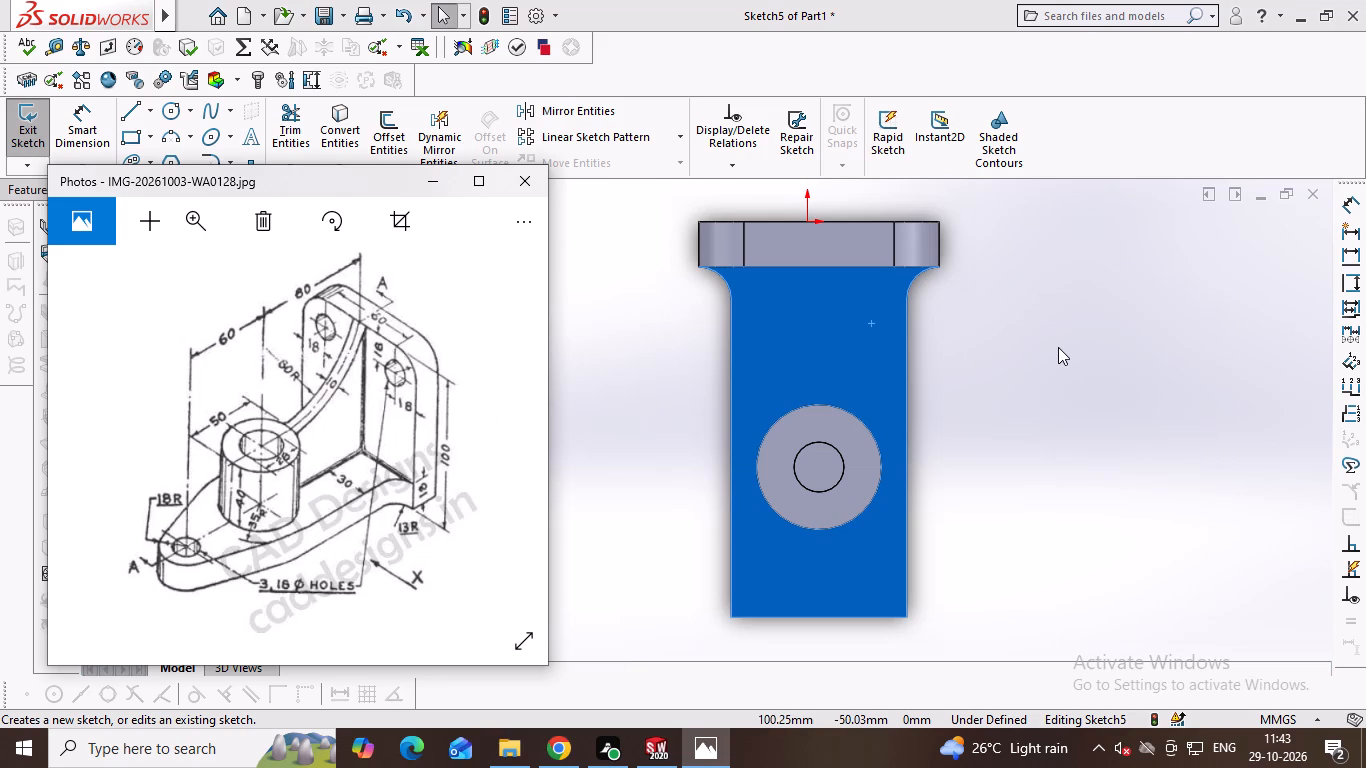
{"action": "key", "text": "alt+Tab"}
{"action": "right_click_drag", "start_coordinate": [1050, 355], "coordinate": [786, 378]}
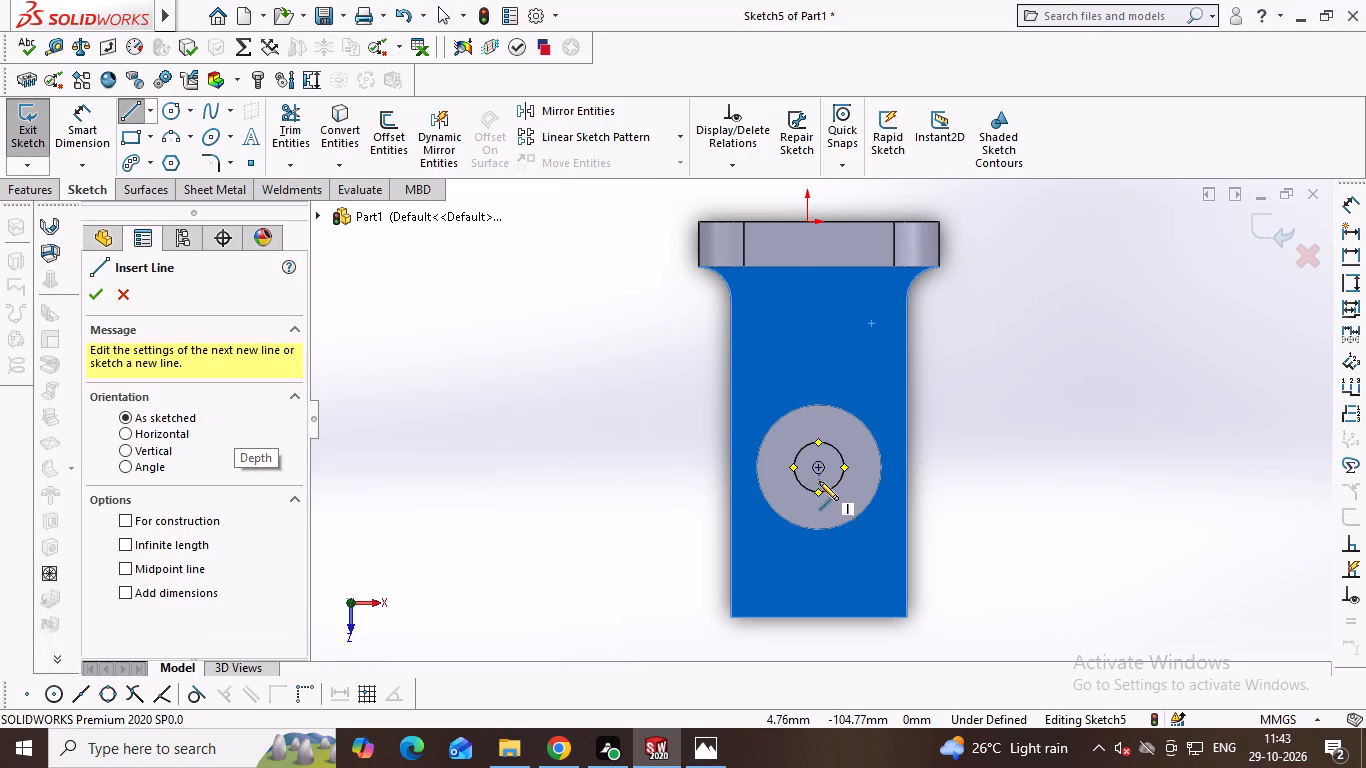
{"action": "left_click", "coordinate": [819, 465]}
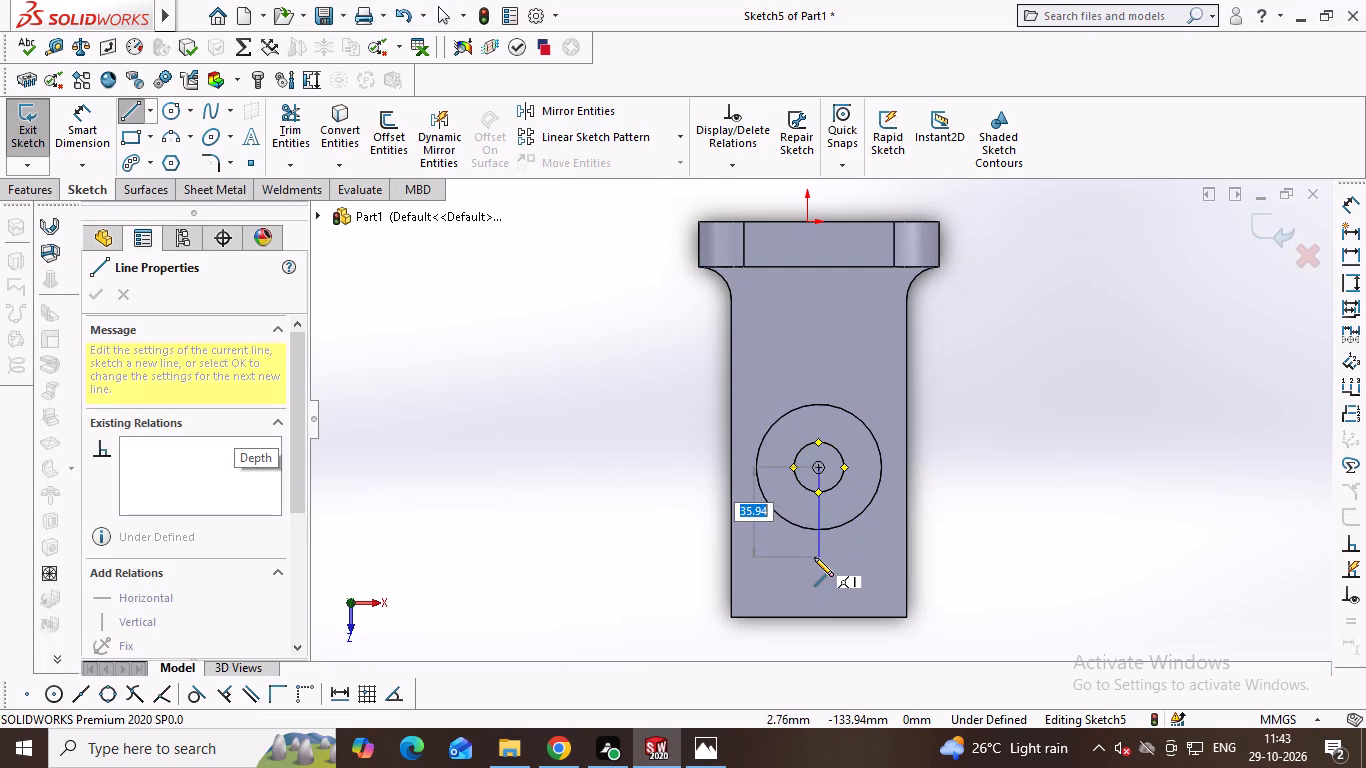
{"action": "left_click", "coordinate": [820, 620]}
Sketch a 16 mm diameter circle centred on the line's end at the base's outer edge.
{"action": "right_click_drag", "start_coordinate": [789, 616], "coordinate": [888, 606]}
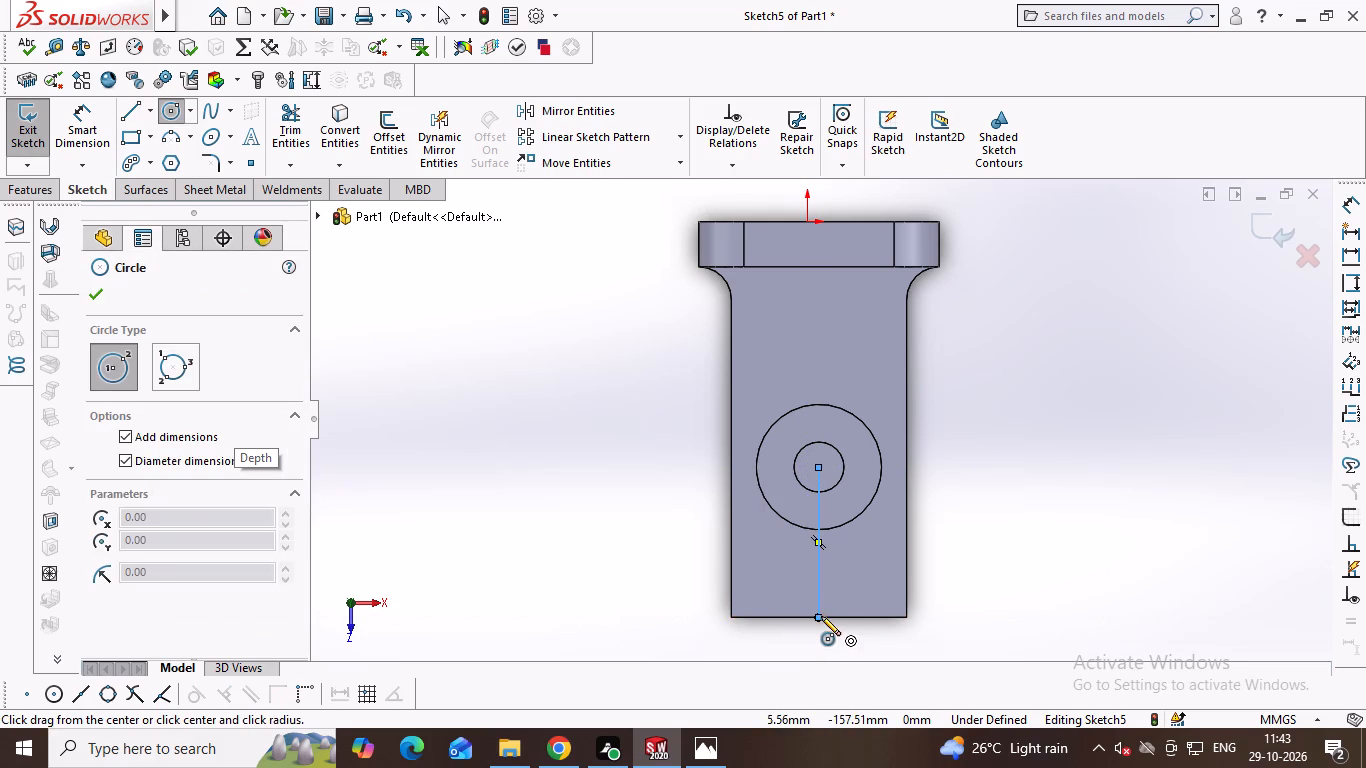
{"action": "left_click", "coordinate": [819, 616]}
{"action": "key", "text": "alt+Tab"}
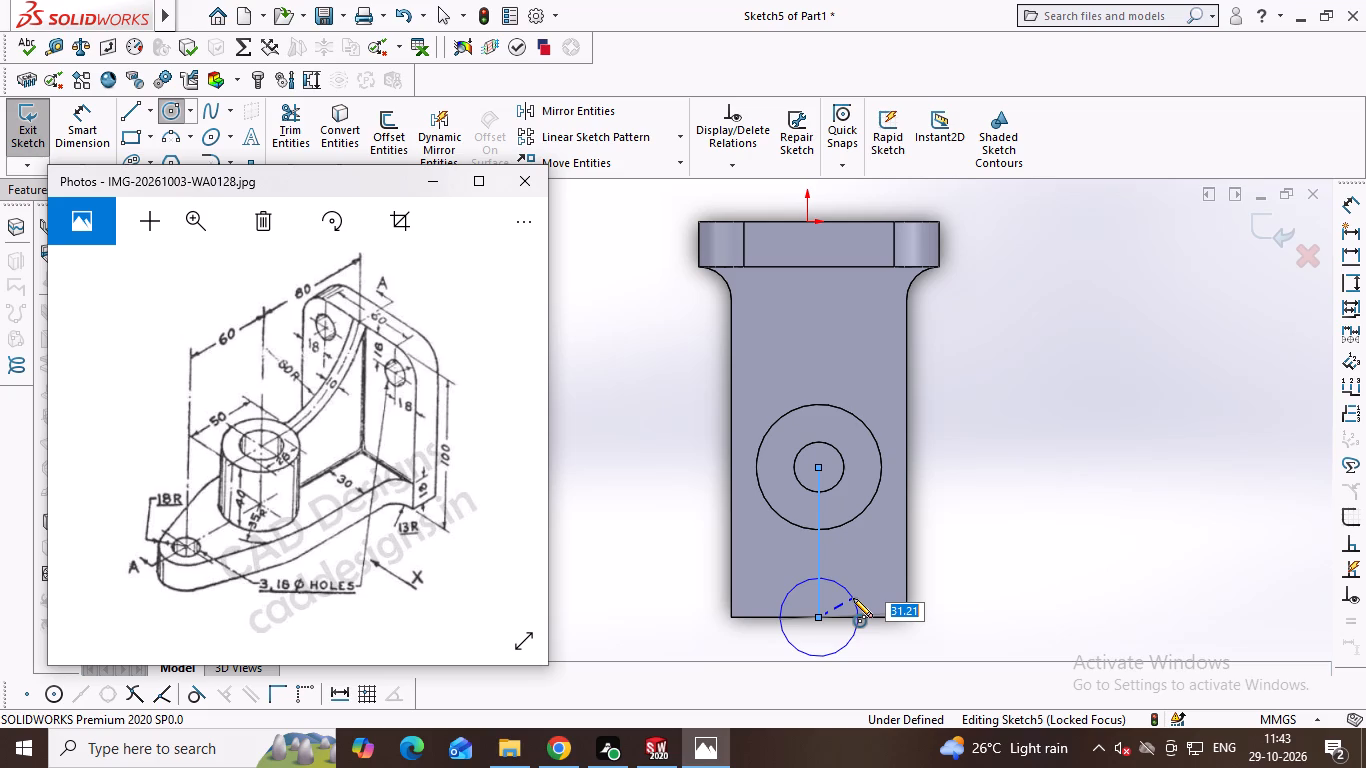
{"action": "key", "text": "alt+Tab"}
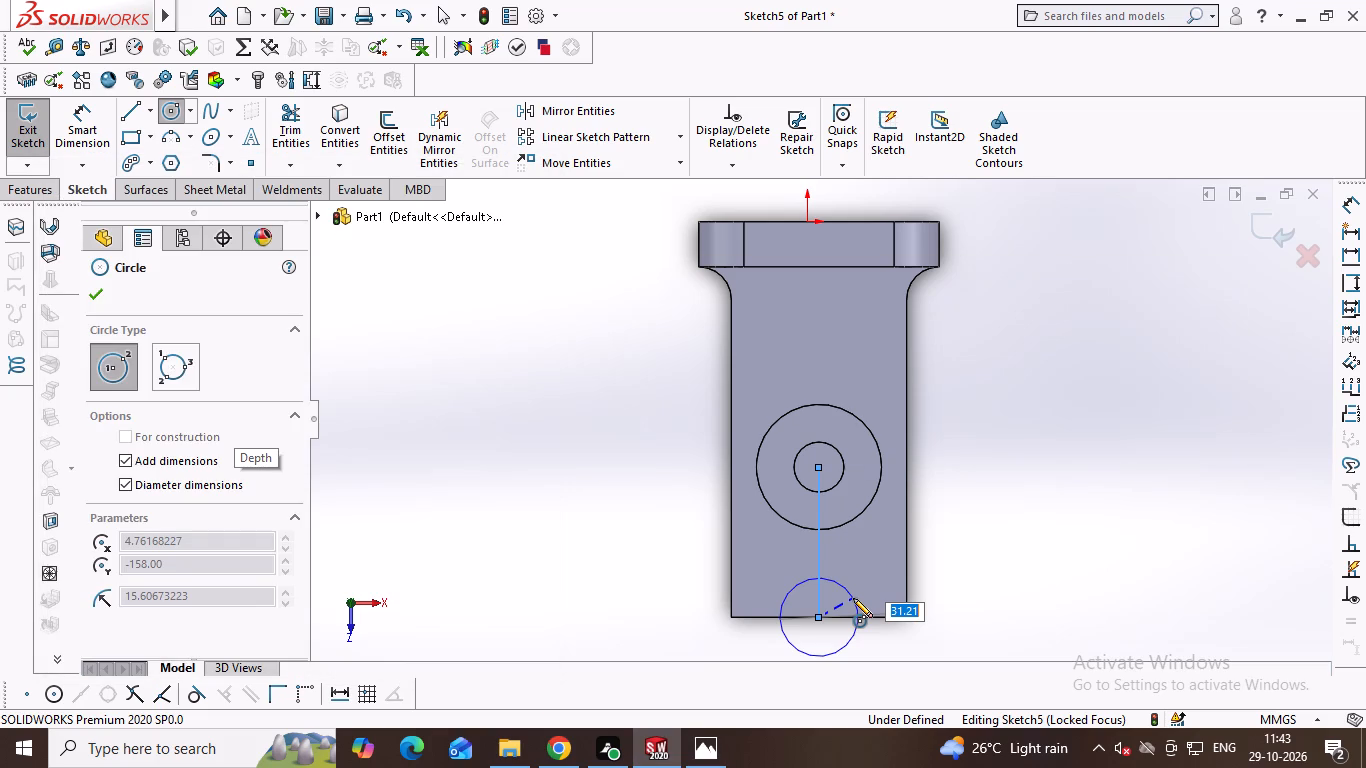
{"action": "type", "text": "16"}
{"action": "key", "text": "Return"}
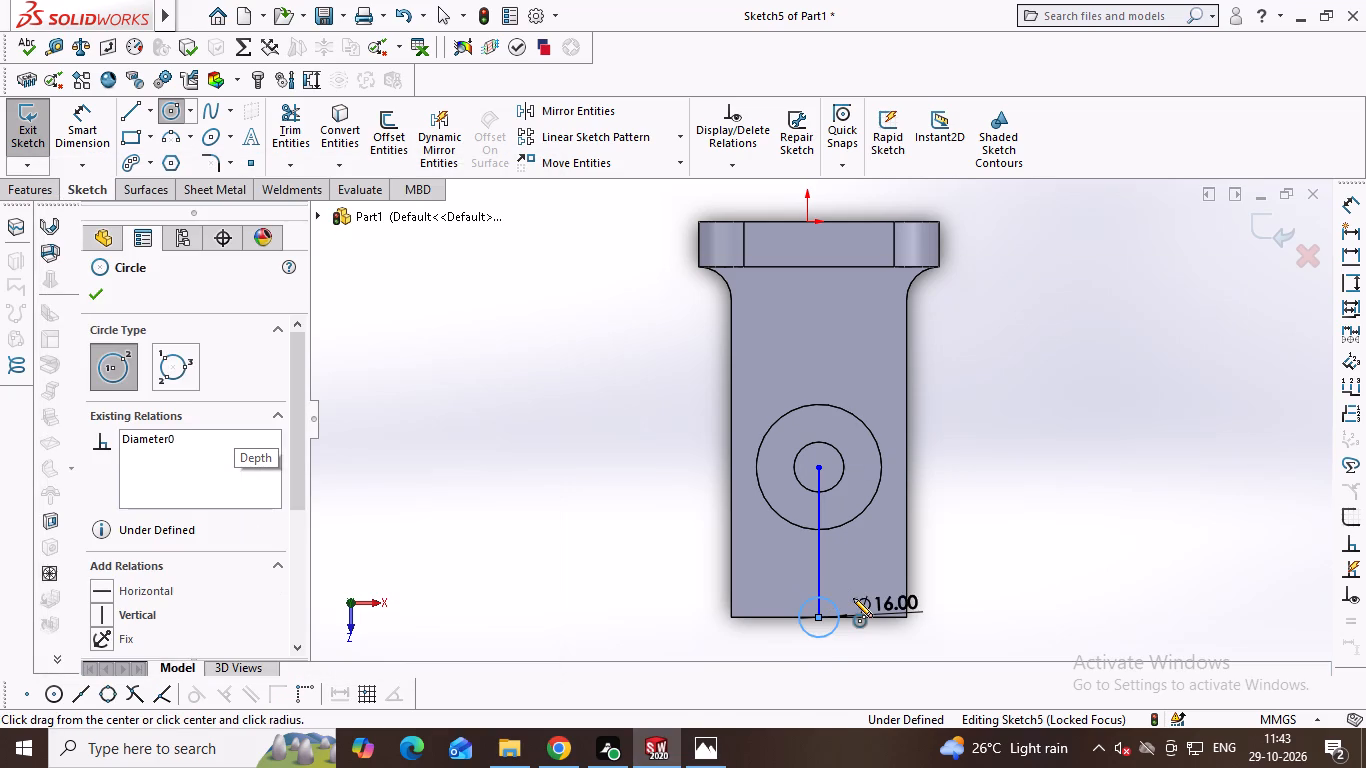
{"action": "left_click_drag", "start_coordinate": [298, 449], "coordinate": [298, 466]}
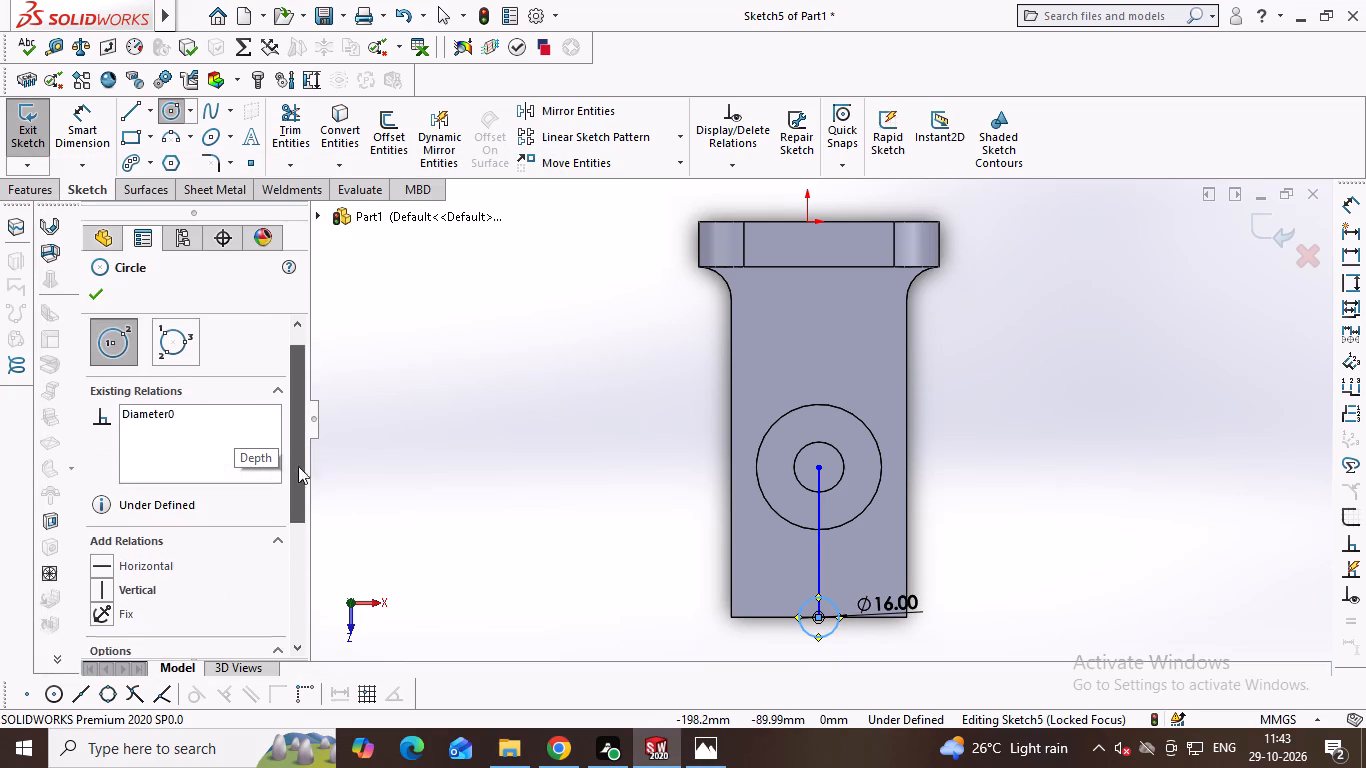
Switch circle dimensioning from diameter to radius and sketch an 18 mm radius circle concentric with the 16 mm circle at the base's outer edge.
{"action": "left_click_drag", "start_coordinate": [298, 466], "coordinate": [292, 531]}
{"action": "left_click", "coordinate": [126, 585]}
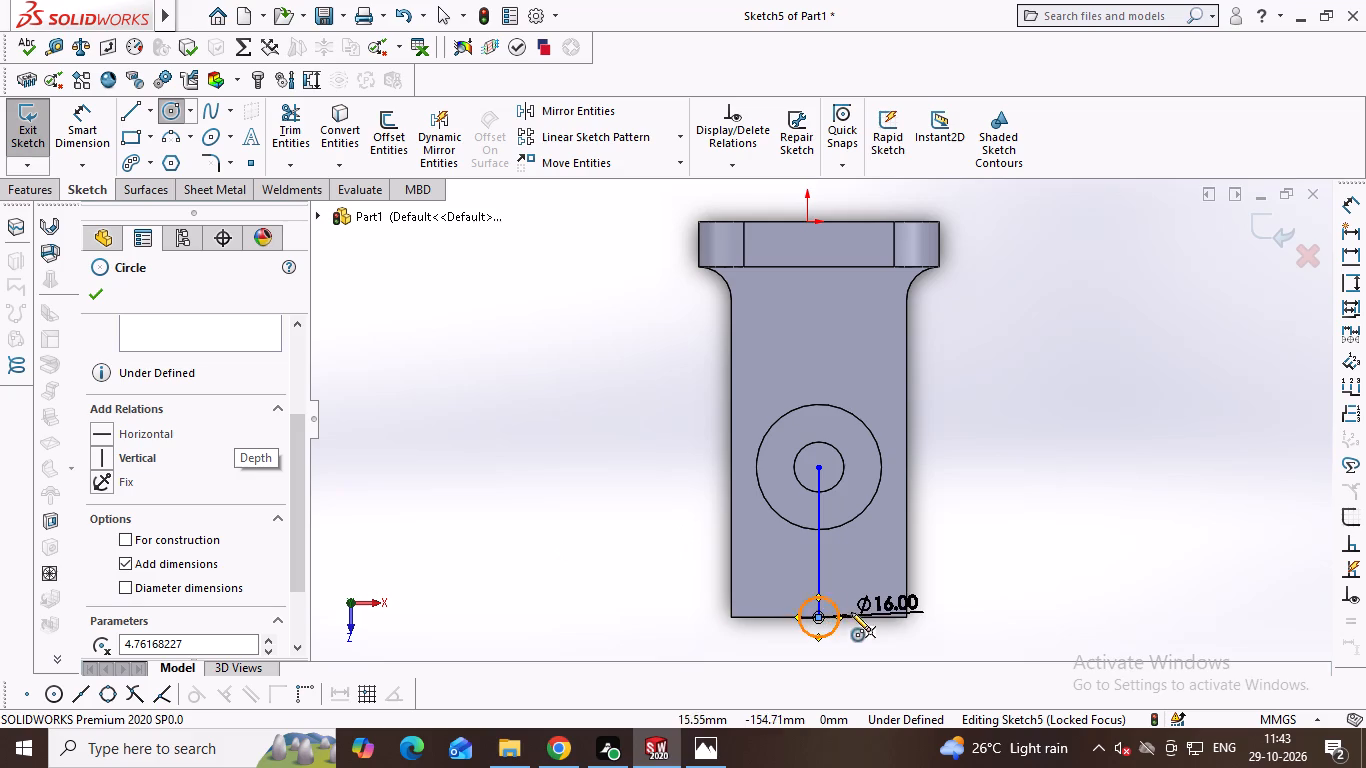
{"action": "left_click", "coordinate": [819, 618]}
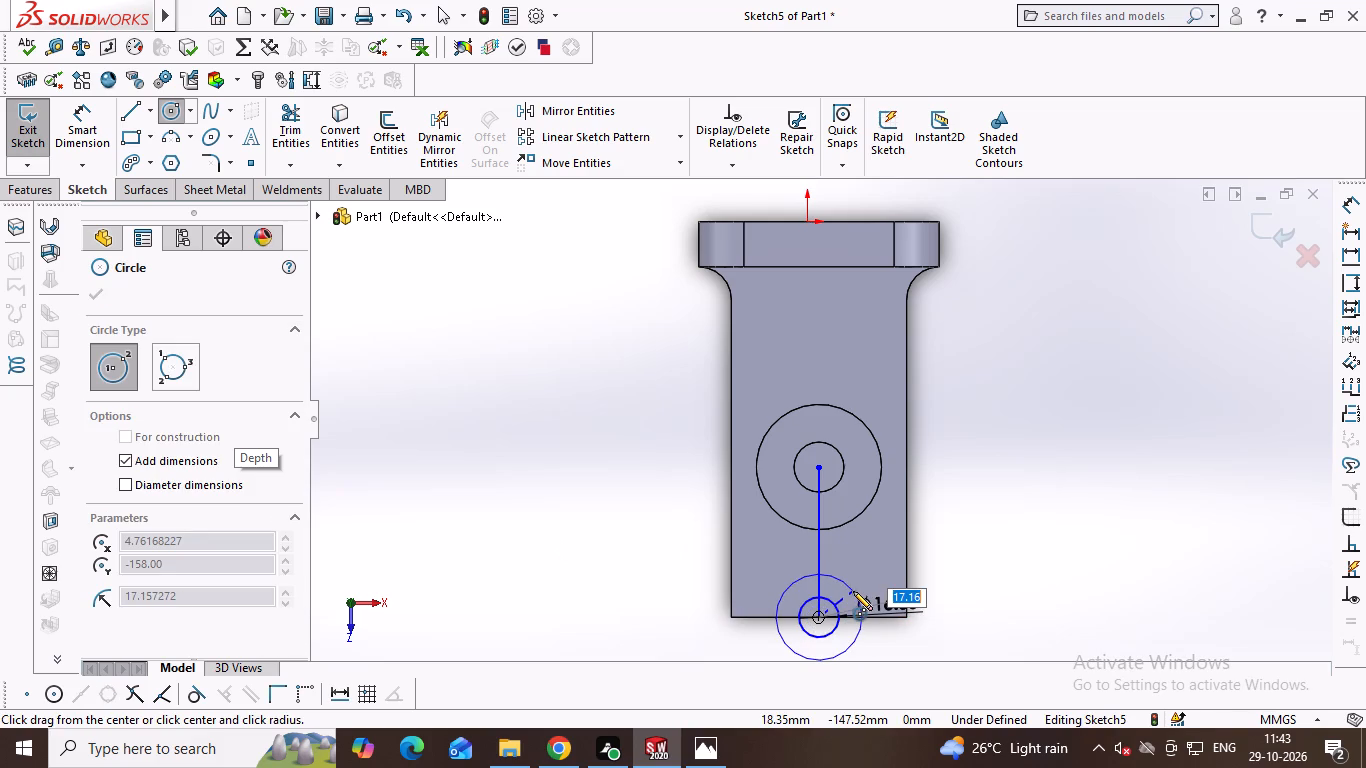
{"action": "type", "text": "18"}
{"action": "key", "text": "Return"}
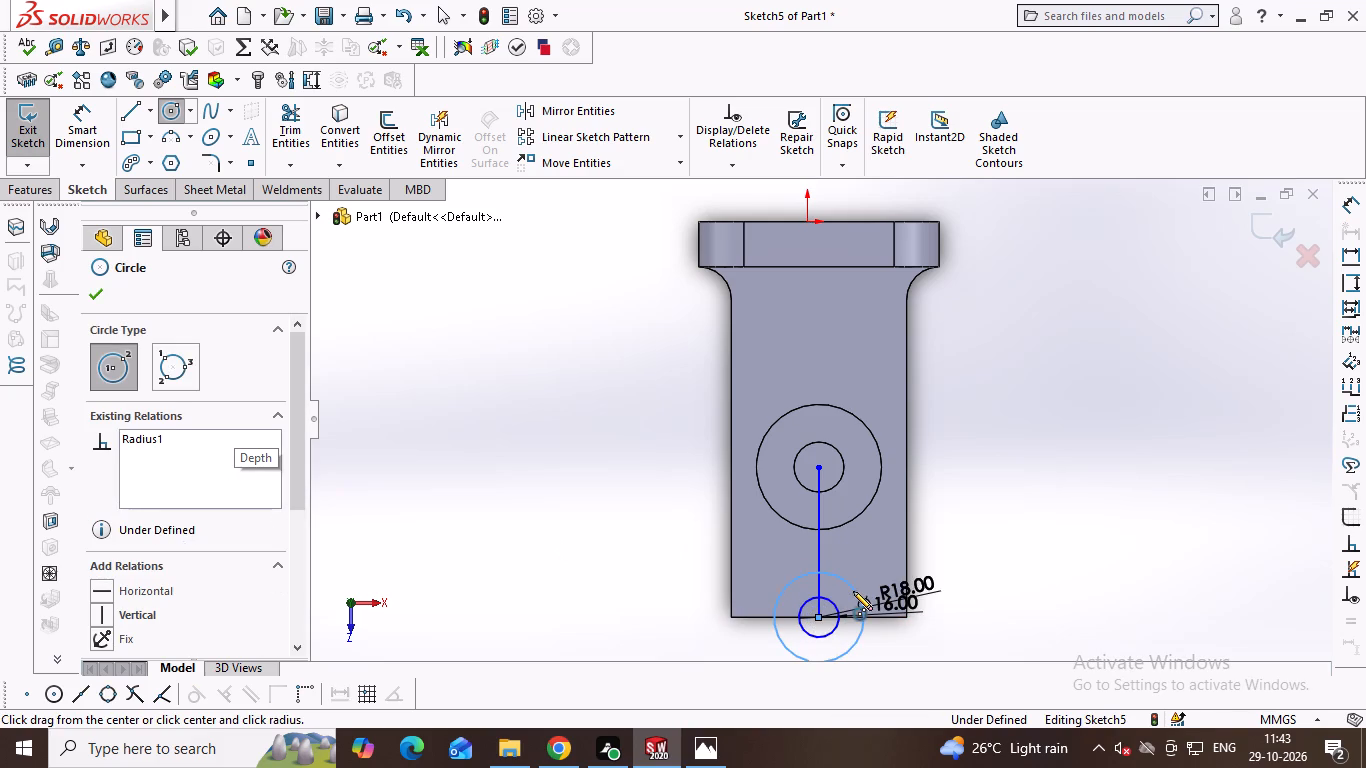
Check the reference drawing and sketch a 35 mm radius circle centred on the boss.
{"action": "key", "text": "alt+Tab"}
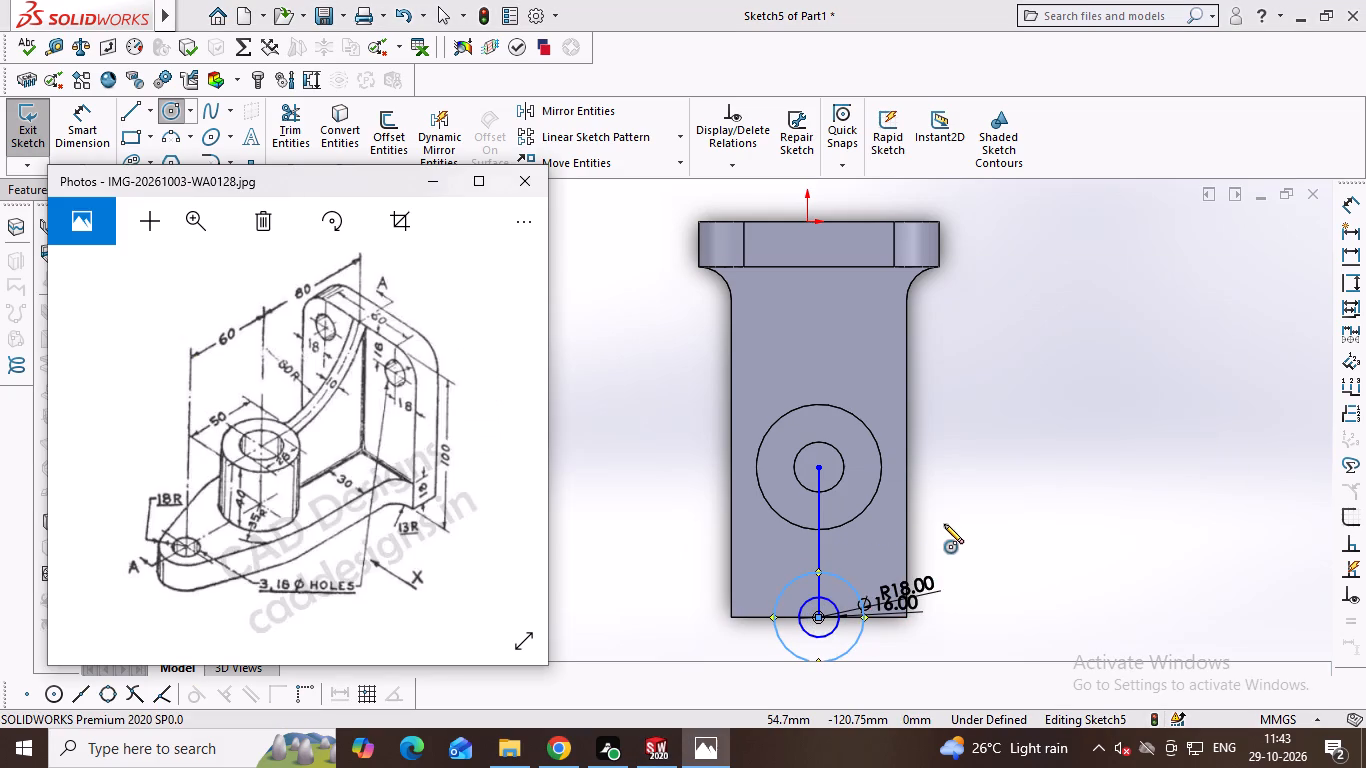
{"action": "left_click", "coordinate": [823, 468]}
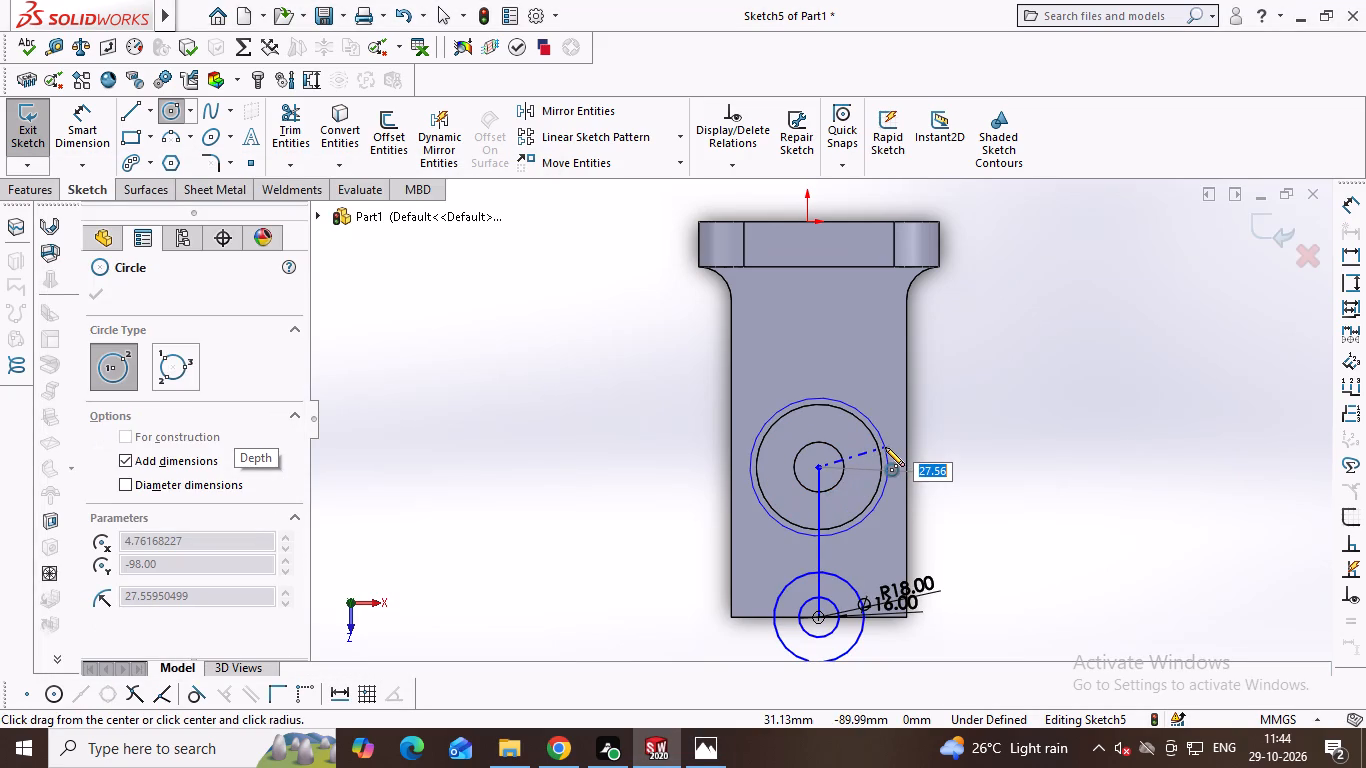
{"action": "type", "text": "35"}
{"action": "key", "text": "Return"}
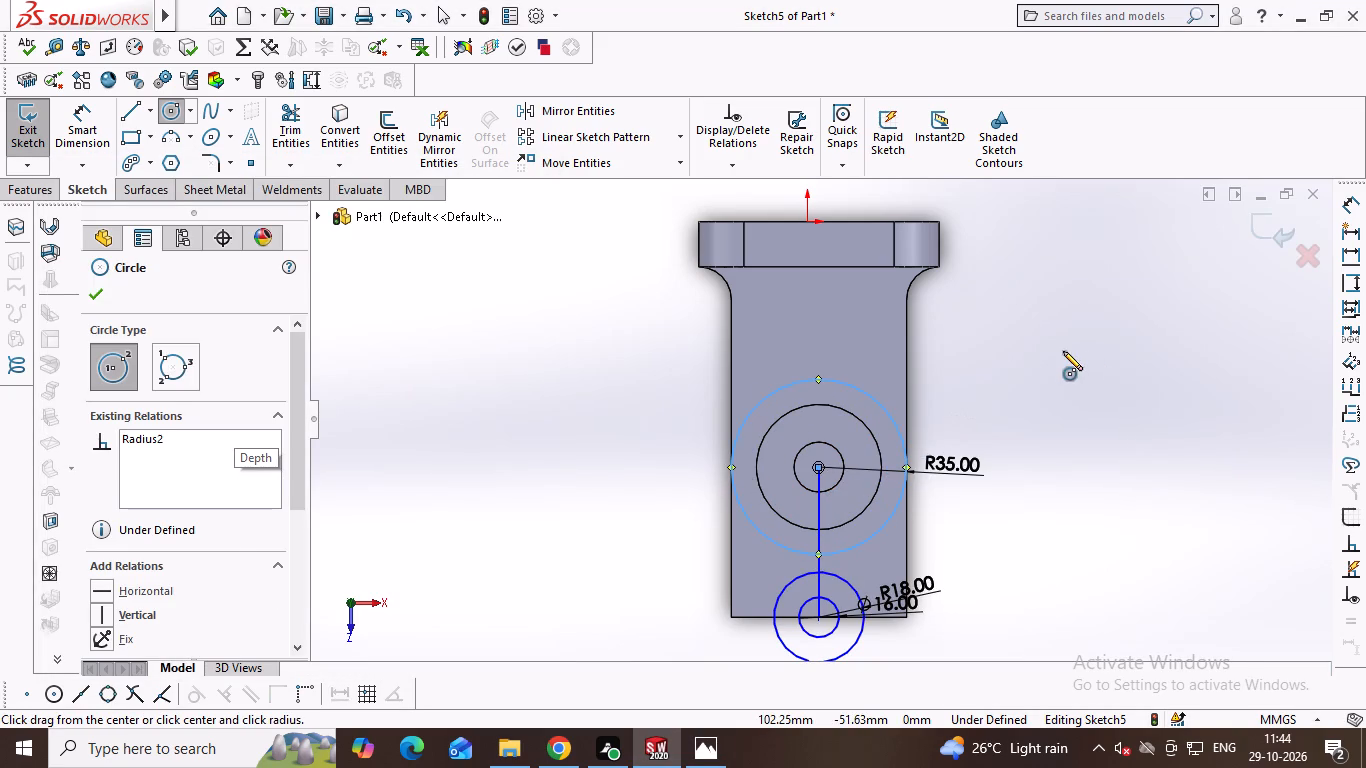
Draw two lines about 67 mm long from the 35 mm radius circle's side quadrants, tangent to the 18 mm radius circle on either side.
{"action": "key", "text": "alt+Tab"}
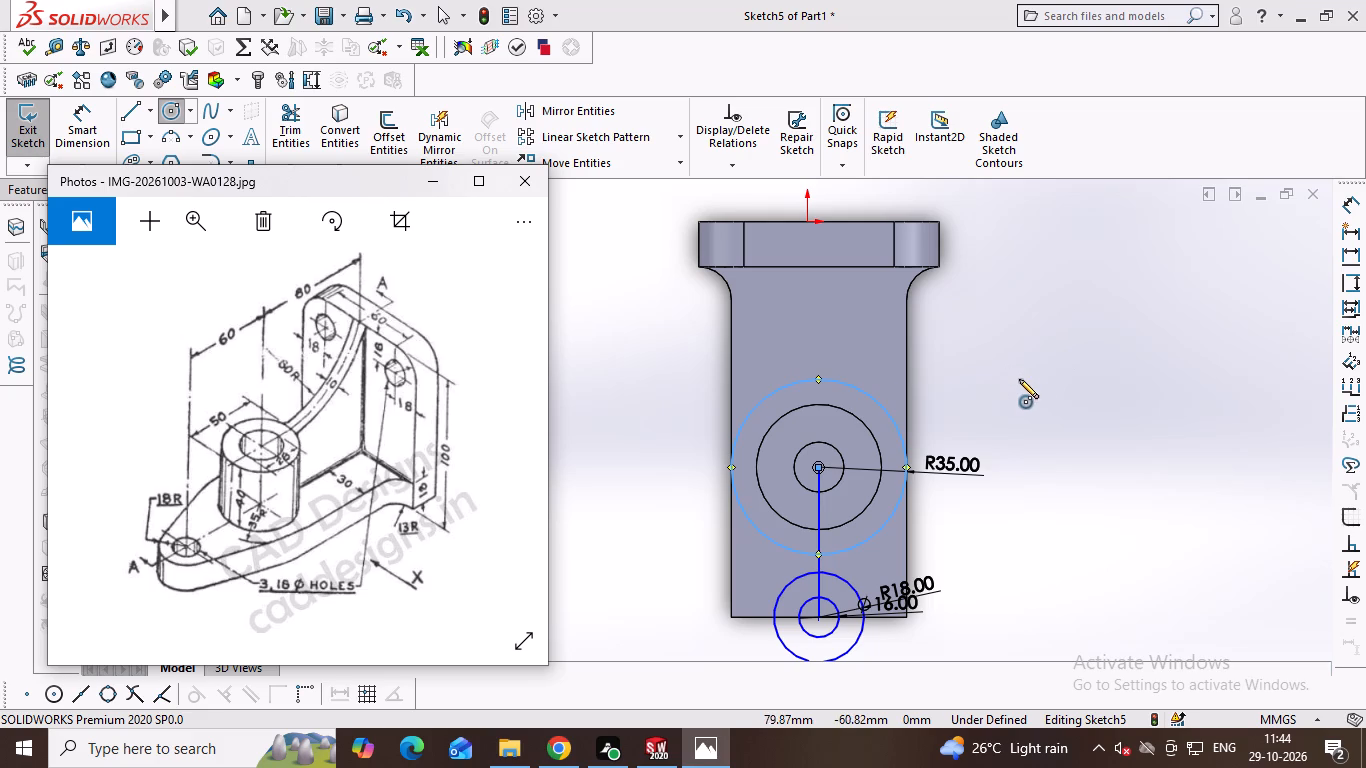
{"action": "right_click_drag", "start_coordinate": [1046, 390], "coordinate": [781, 440]}
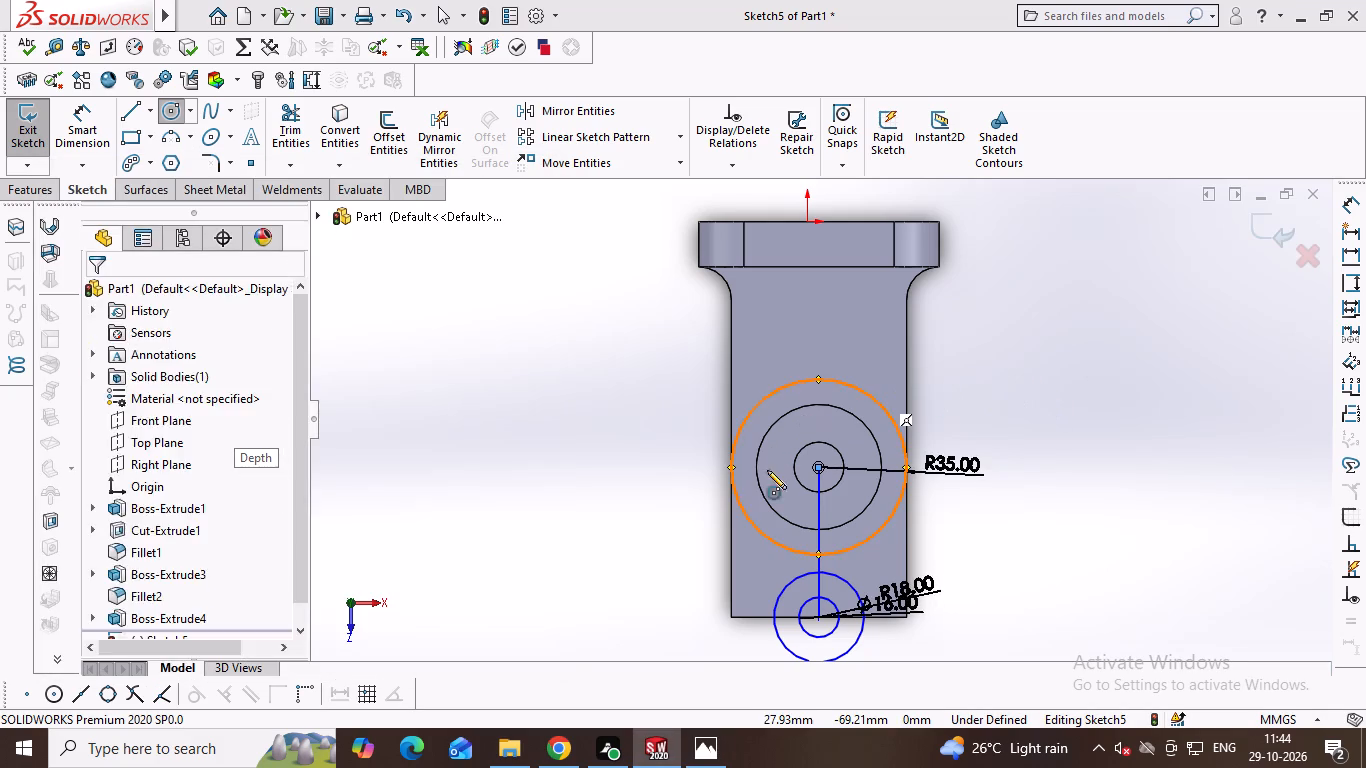
{"action": "left_click", "coordinate": [905, 468]}
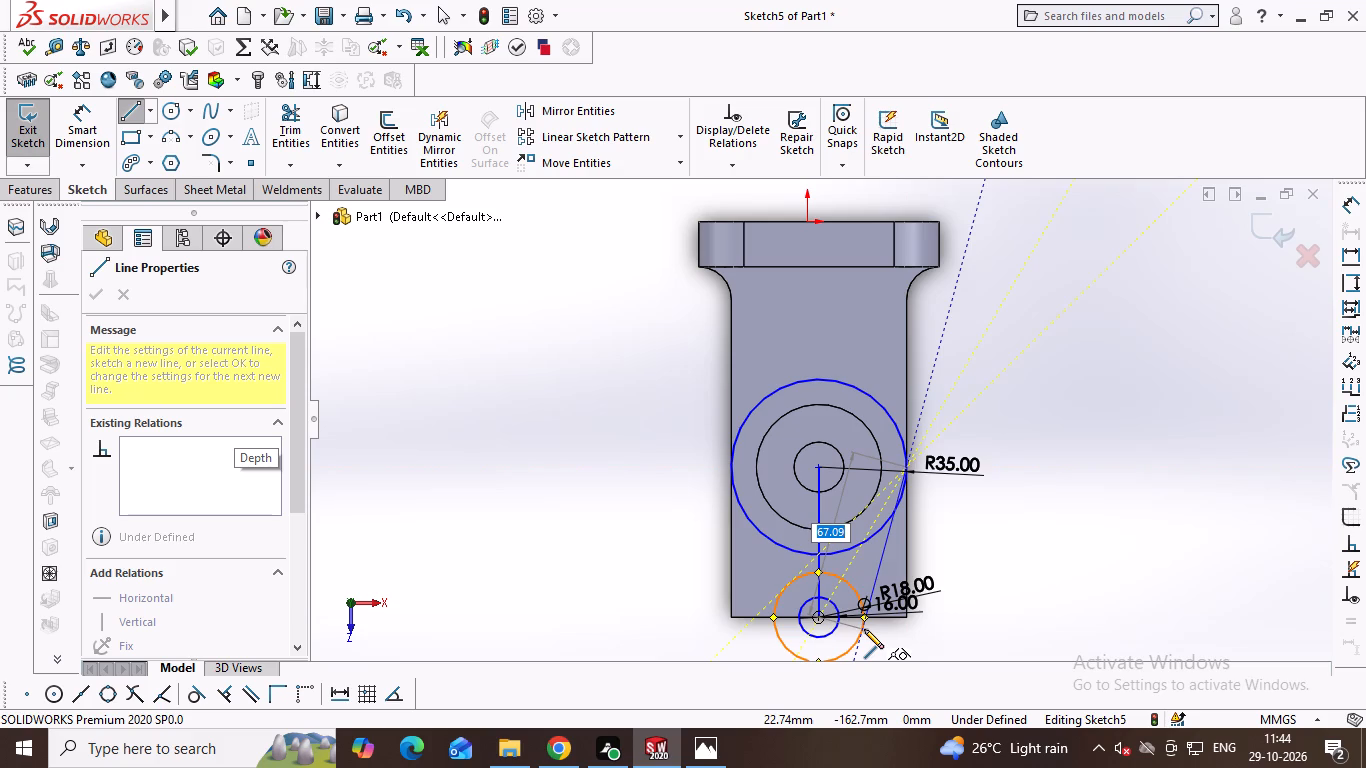
{"action": "left_click", "coordinate": [863, 625]}
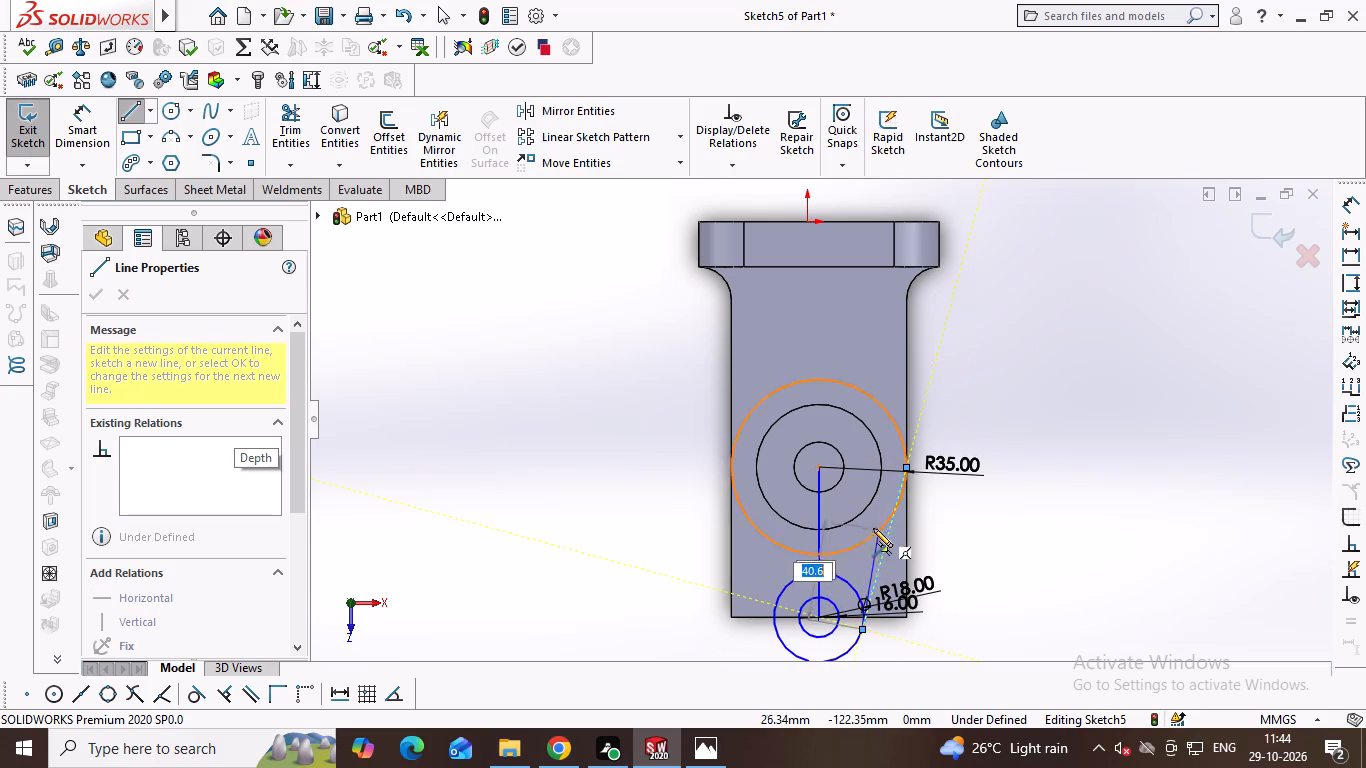
{"action": "key", "text": "Escape"}
{"action": "right_click_drag", "start_coordinate": [825, 514], "coordinate": [608, 520]}
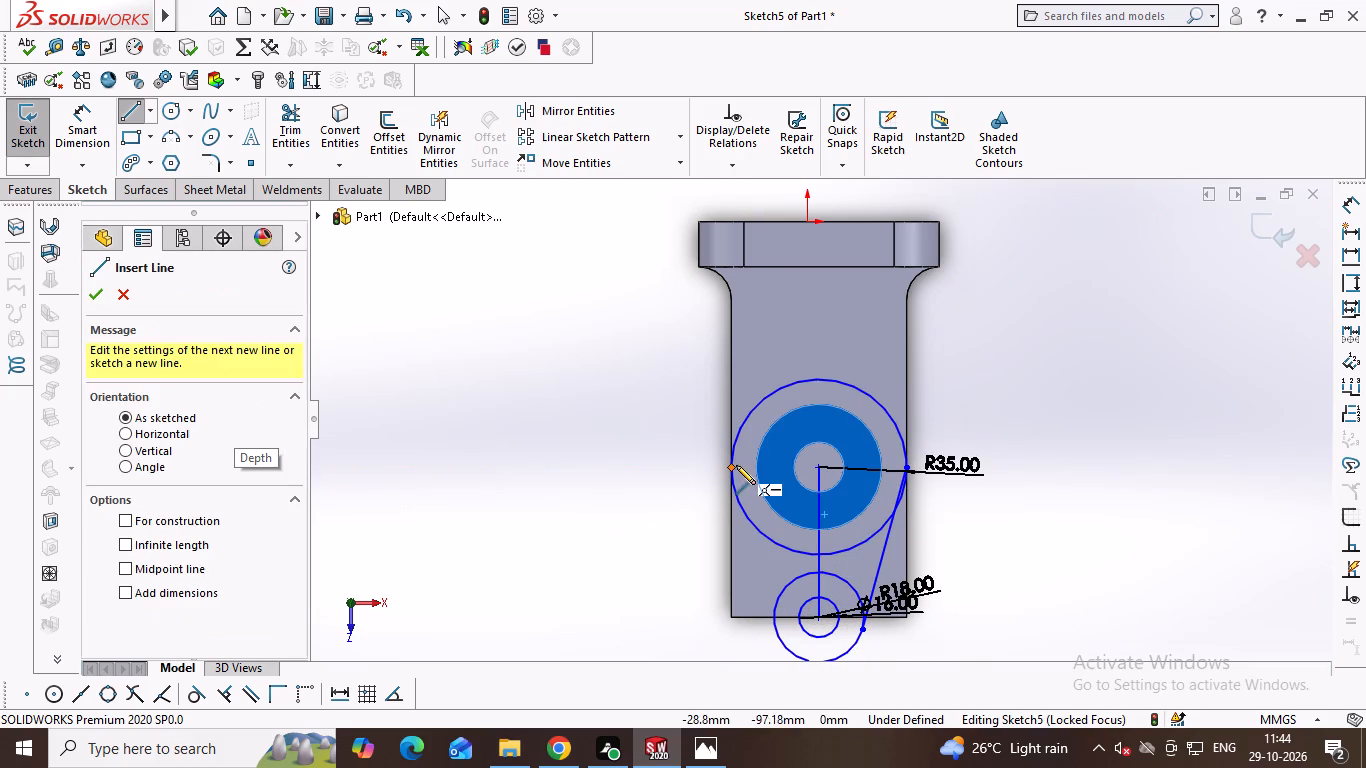
{"action": "left_click", "coordinate": [725, 465]}
{"action": "key", "text": "Escape"}
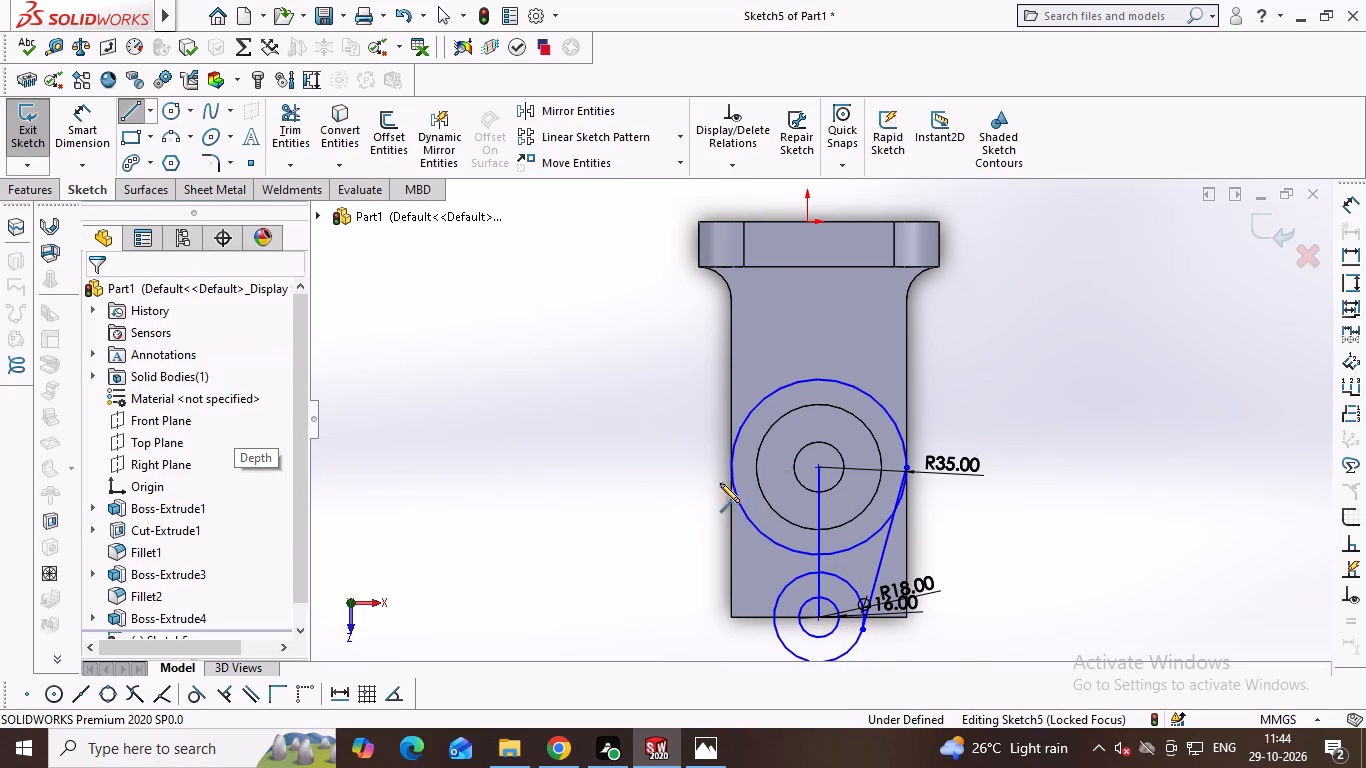
{"action": "right_click_drag", "start_coordinate": [755, 450], "coordinate": [633, 493]}
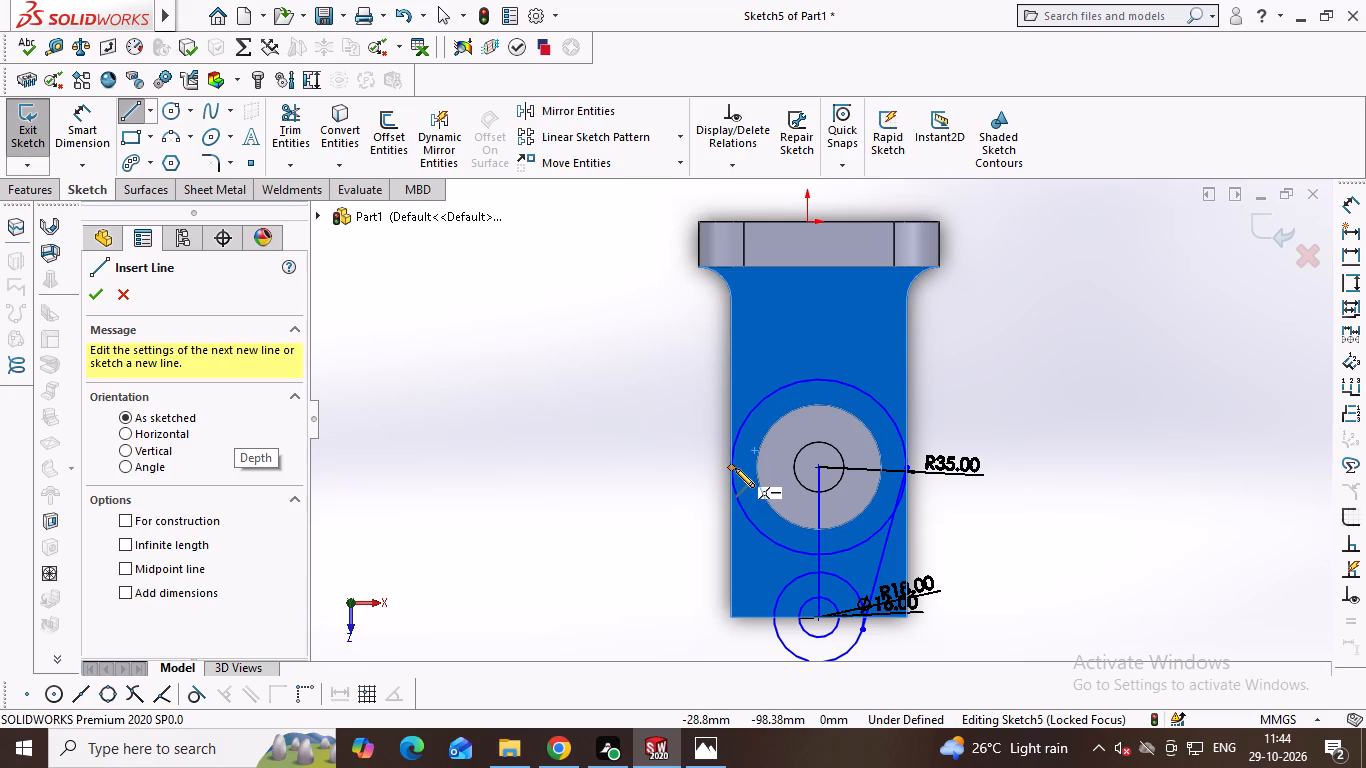
{"action": "left_click", "coordinate": [733, 466]}
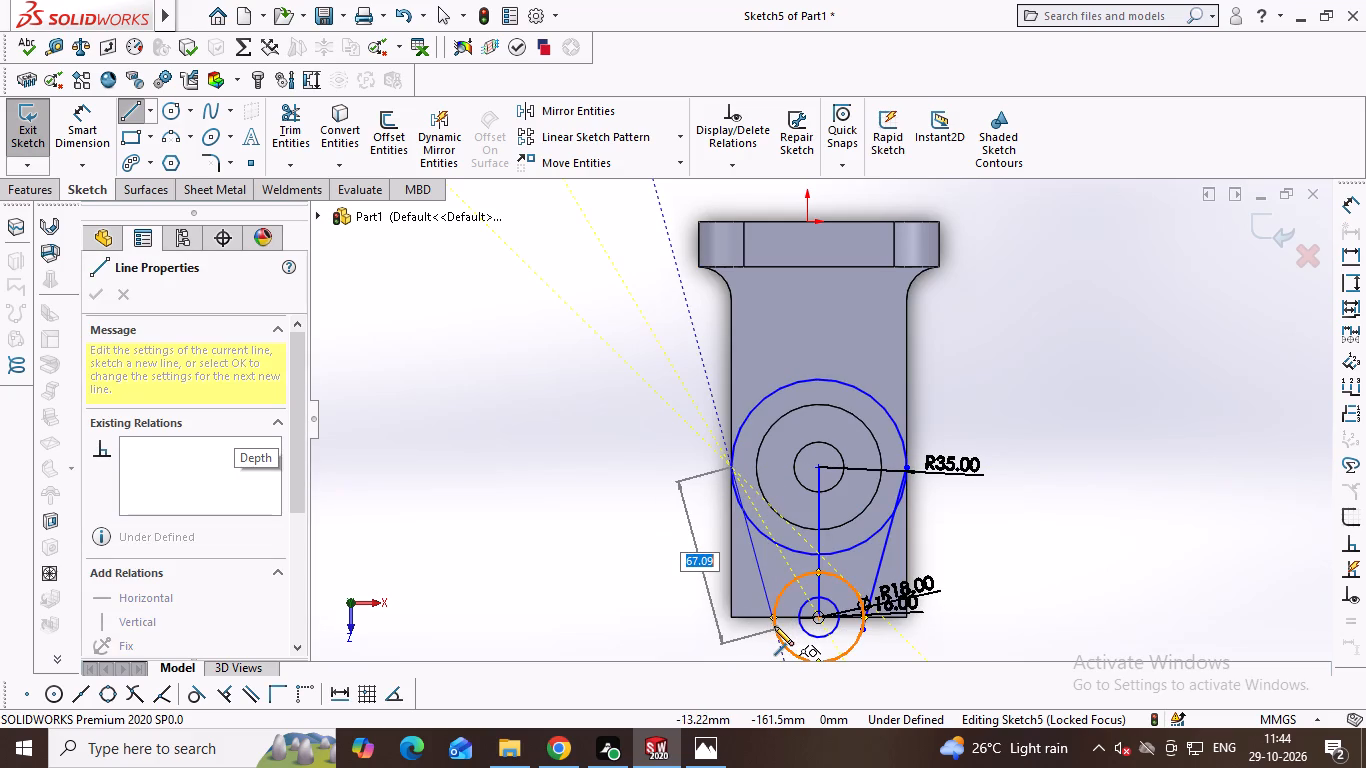
{"action": "left_click", "coordinate": [774, 626]}
{"action": "key", "text": "Escape"}
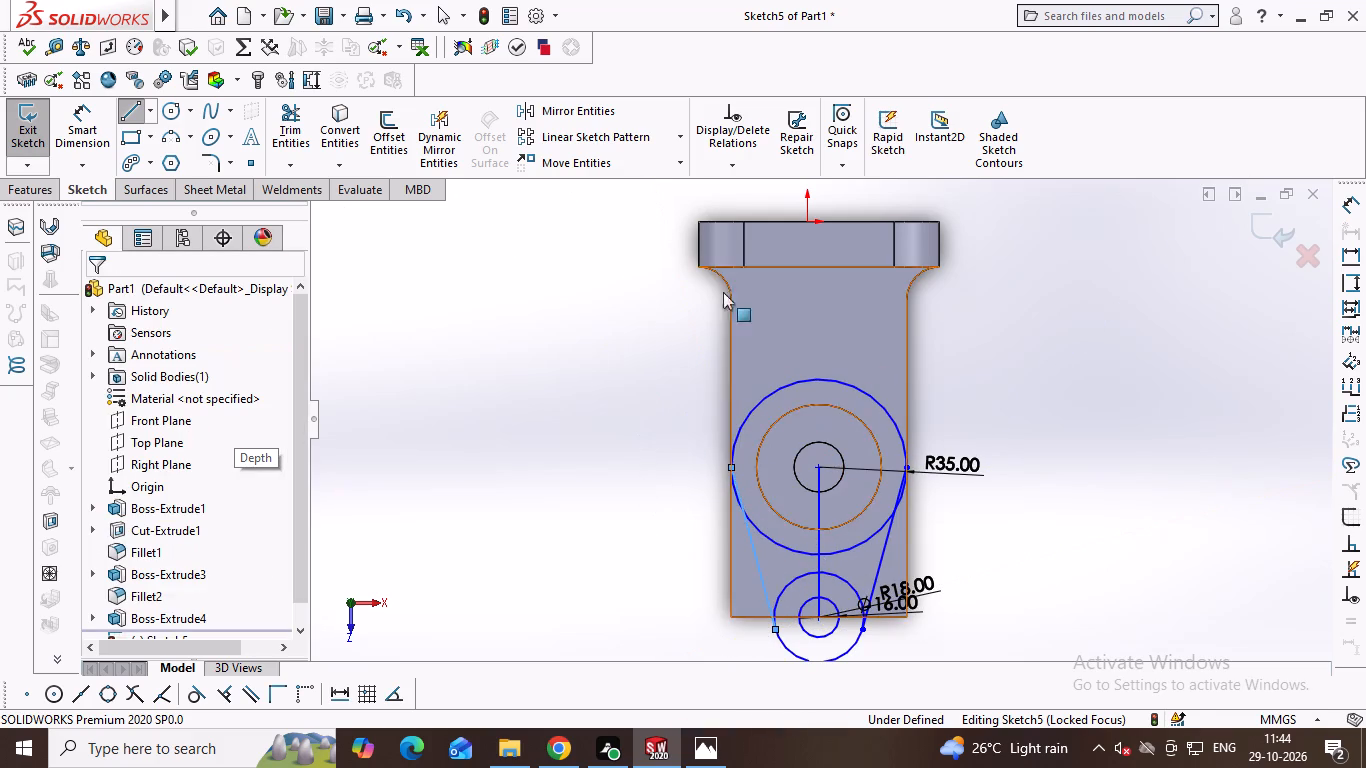
Cut away the base's two outer corner regions outside the tapered lines with a 40 mm blind extruded cut.
{"action": "left_click", "coordinate": [47, 190]}
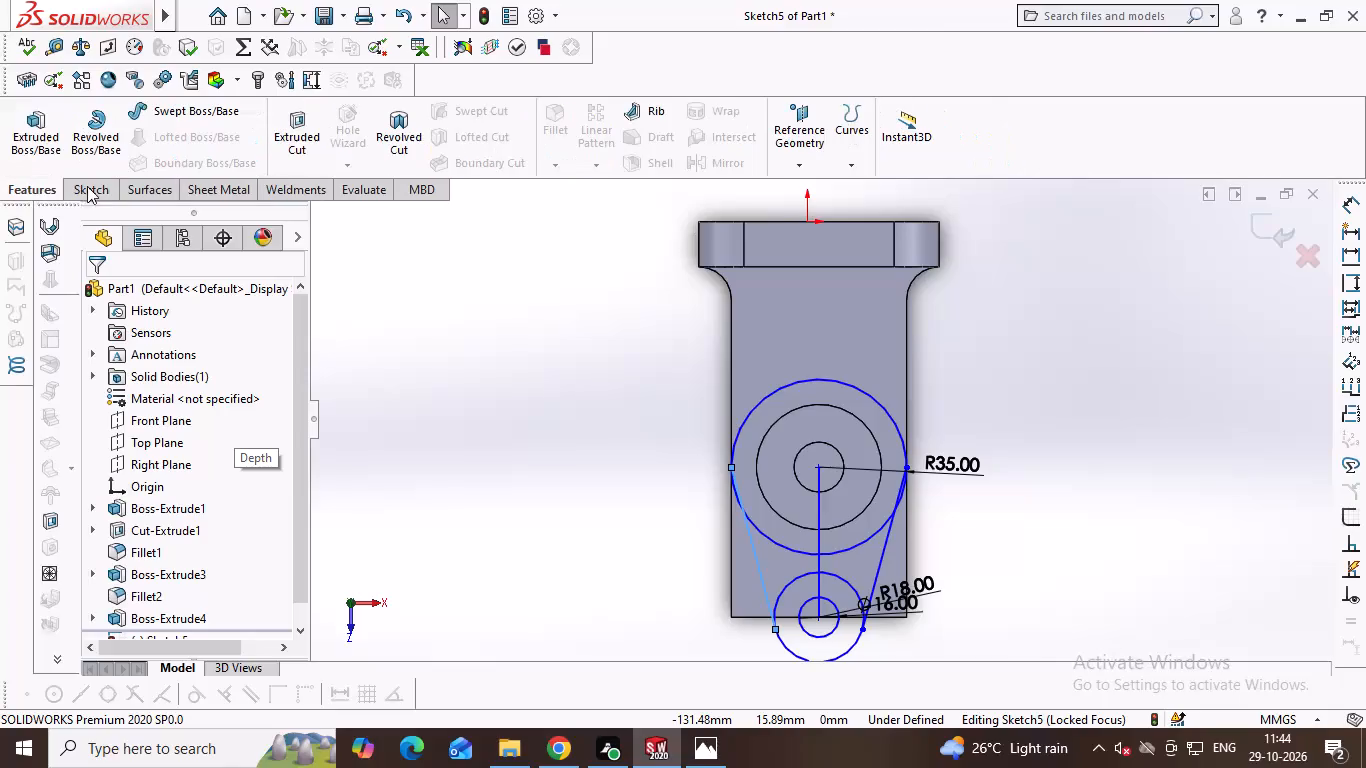
{"action": "left_click", "coordinate": [285, 139]}
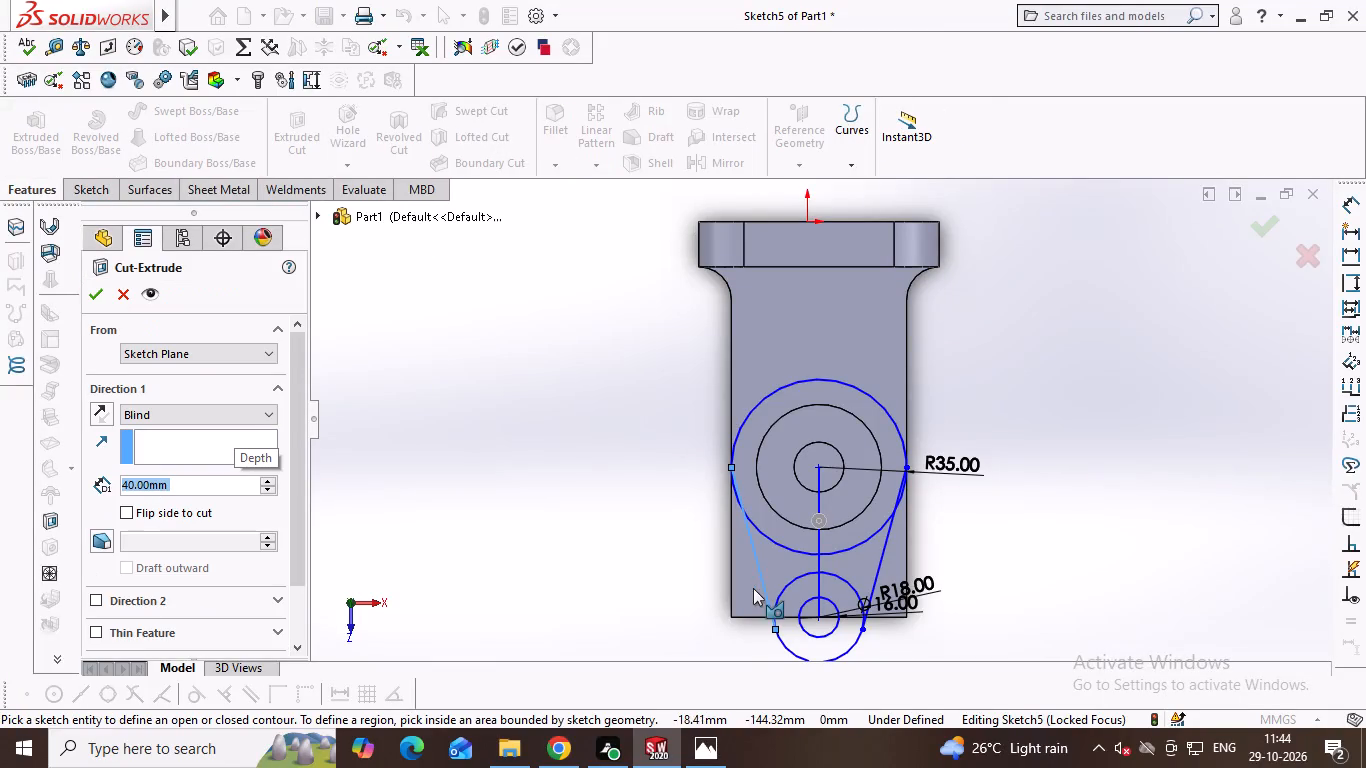
{"action": "left_click", "coordinate": [751, 589]}
{"action": "left_click", "coordinate": [894, 563]}
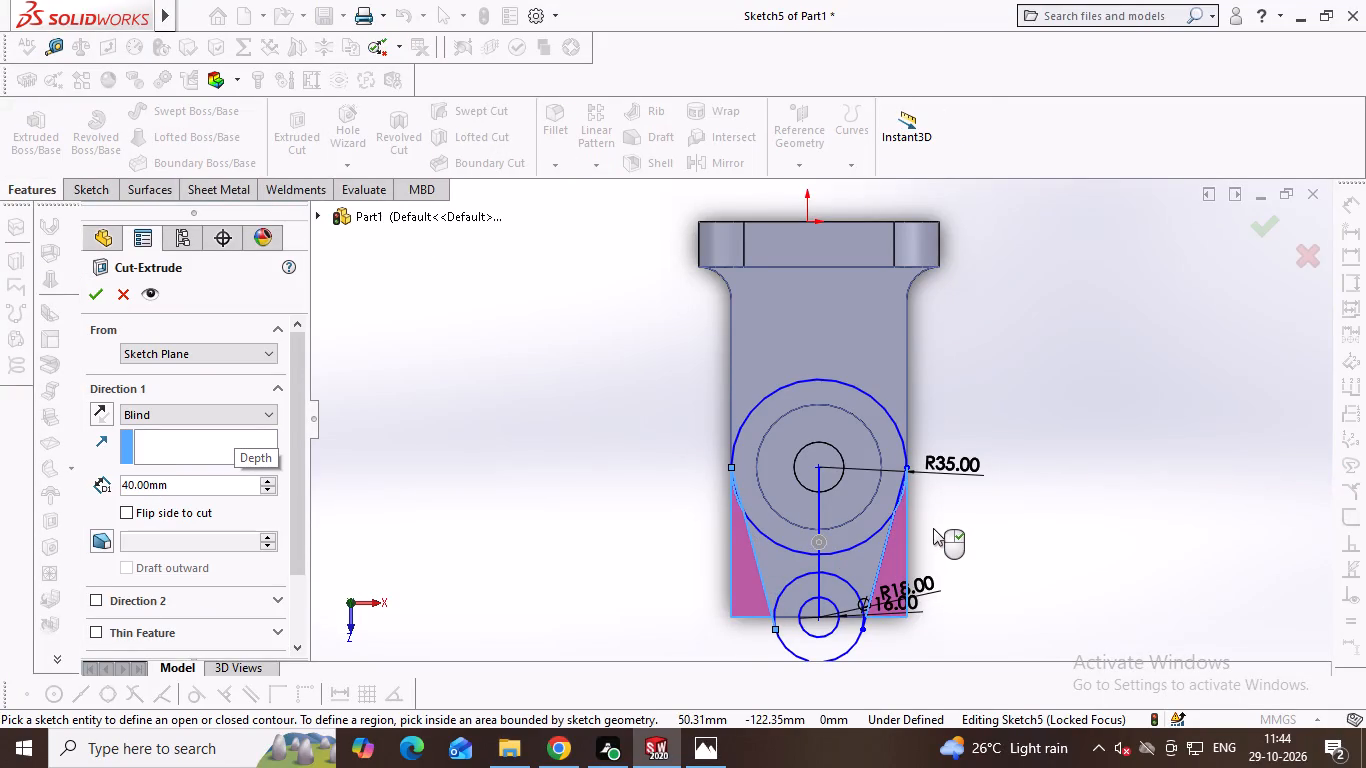
{"action": "key", "text": "Return"}
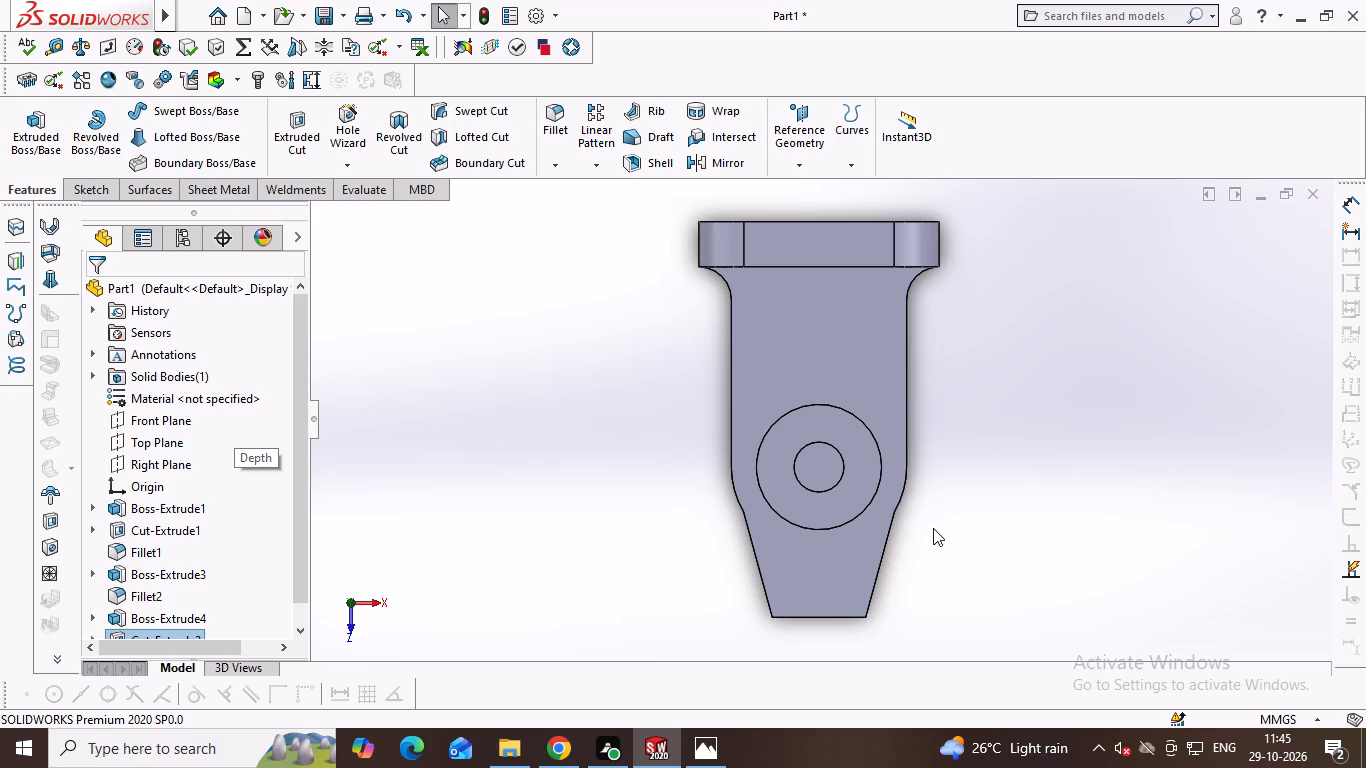
{"action": "key", "text": "space"}
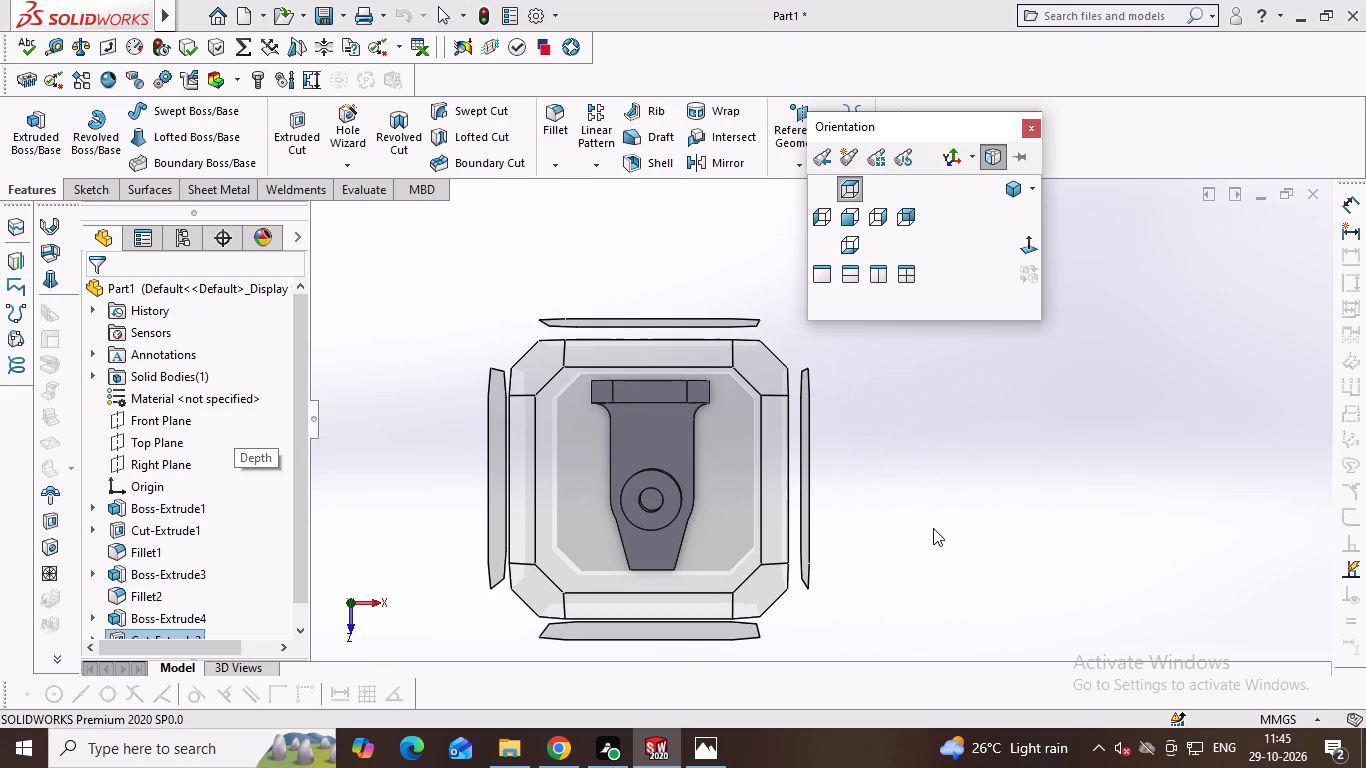
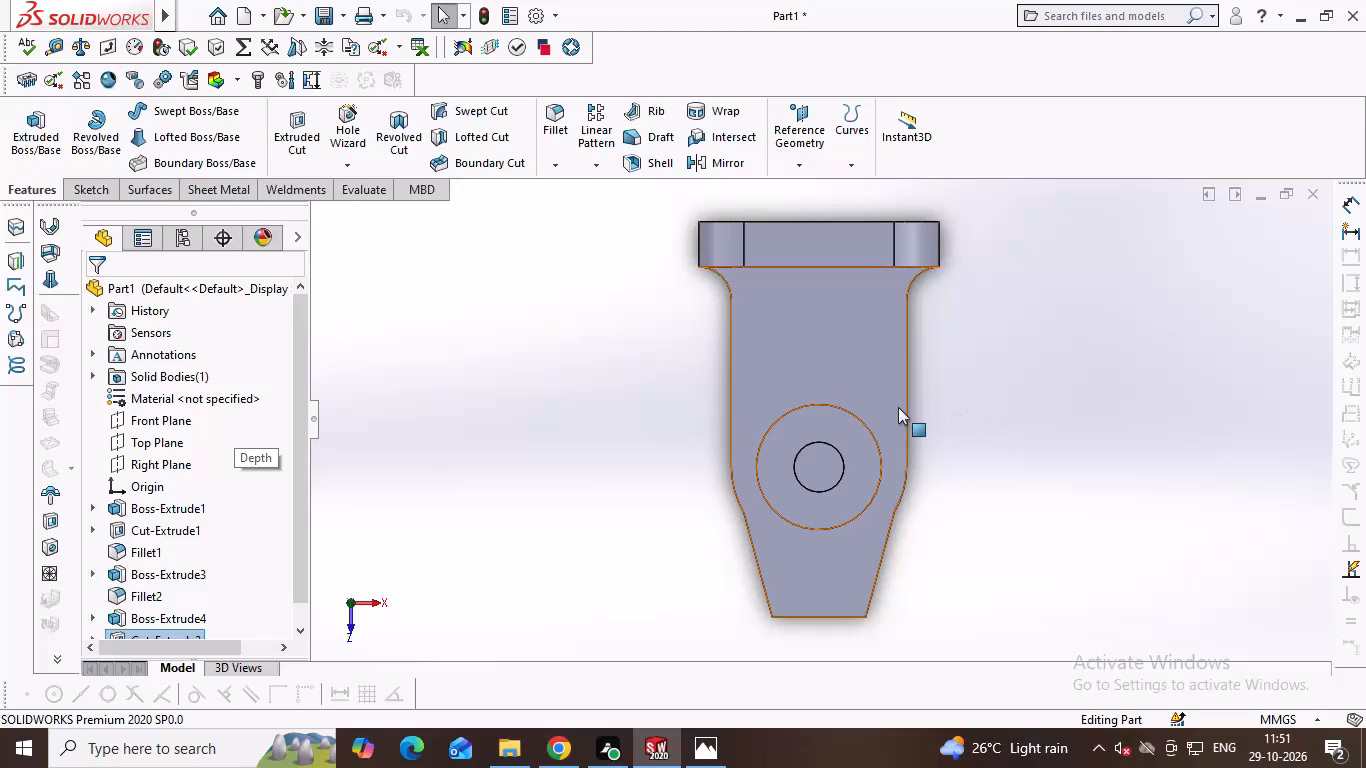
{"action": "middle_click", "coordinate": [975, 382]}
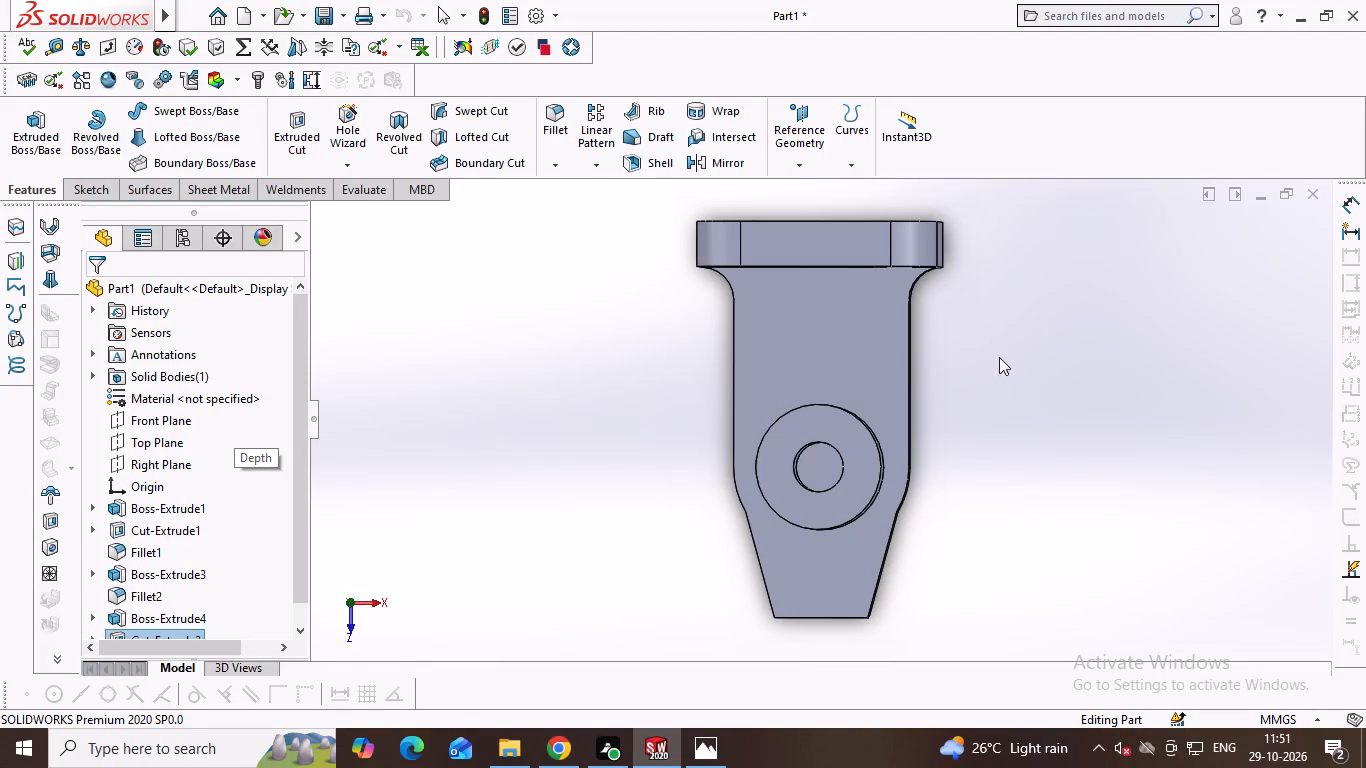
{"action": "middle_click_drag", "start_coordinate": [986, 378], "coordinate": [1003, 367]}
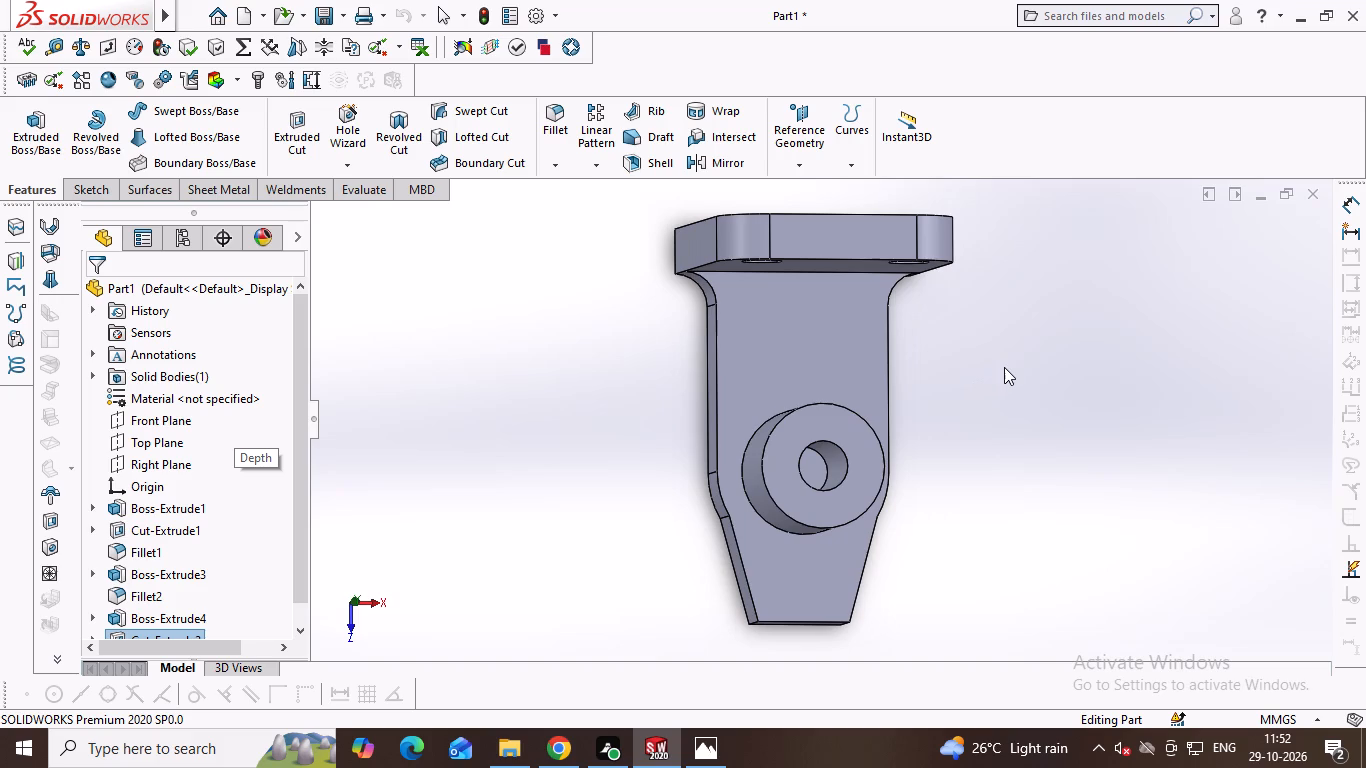
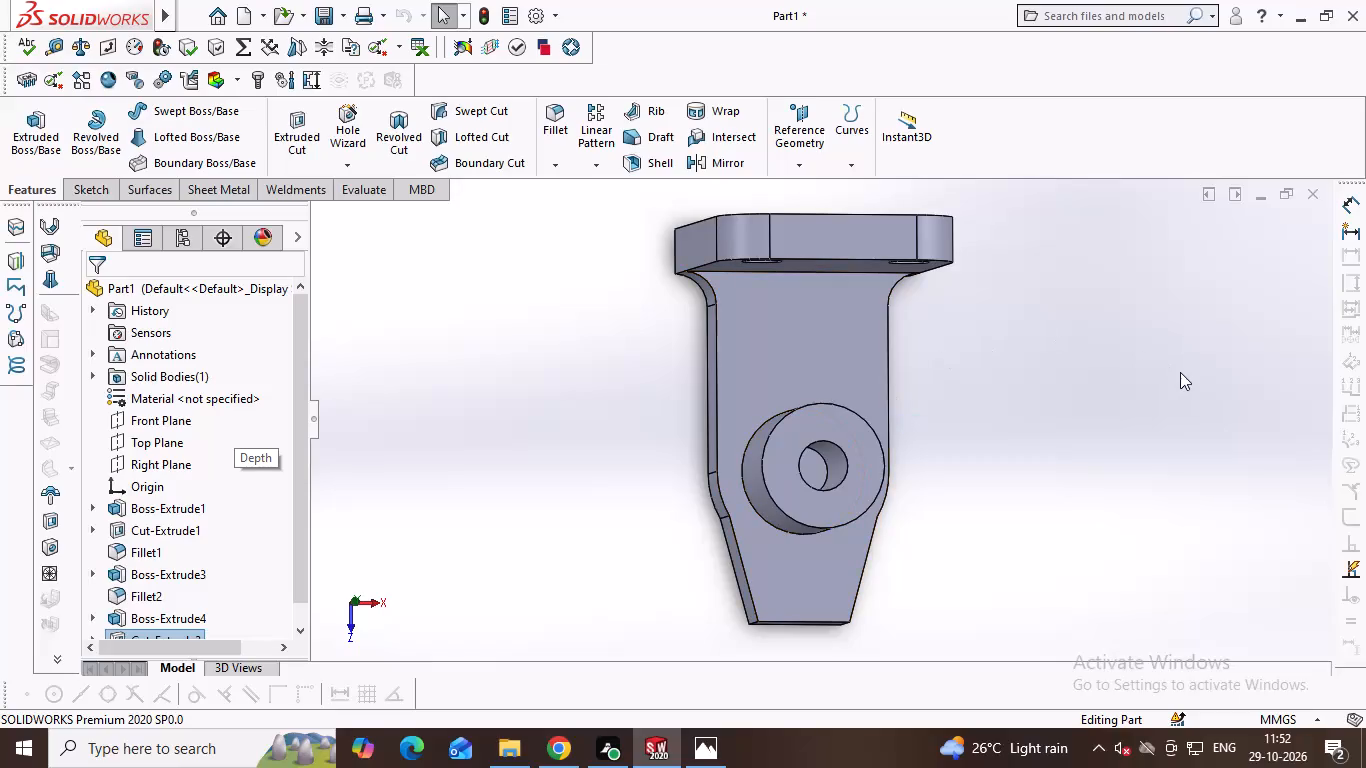
On the base's upper face, sketch a circle centred on the narrow end edge's midpoint, reaching its corner, with about 18.66 mm radius.
{"action": "middle_click_drag", "start_coordinate": [1182, 372], "coordinate": [1125, 383]}
{"action": "middle_click_drag", "start_coordinate": [1124, 384], "coordinate": [1182, 345]}
{"action": "double_click", "coordinate": [783, 576]}
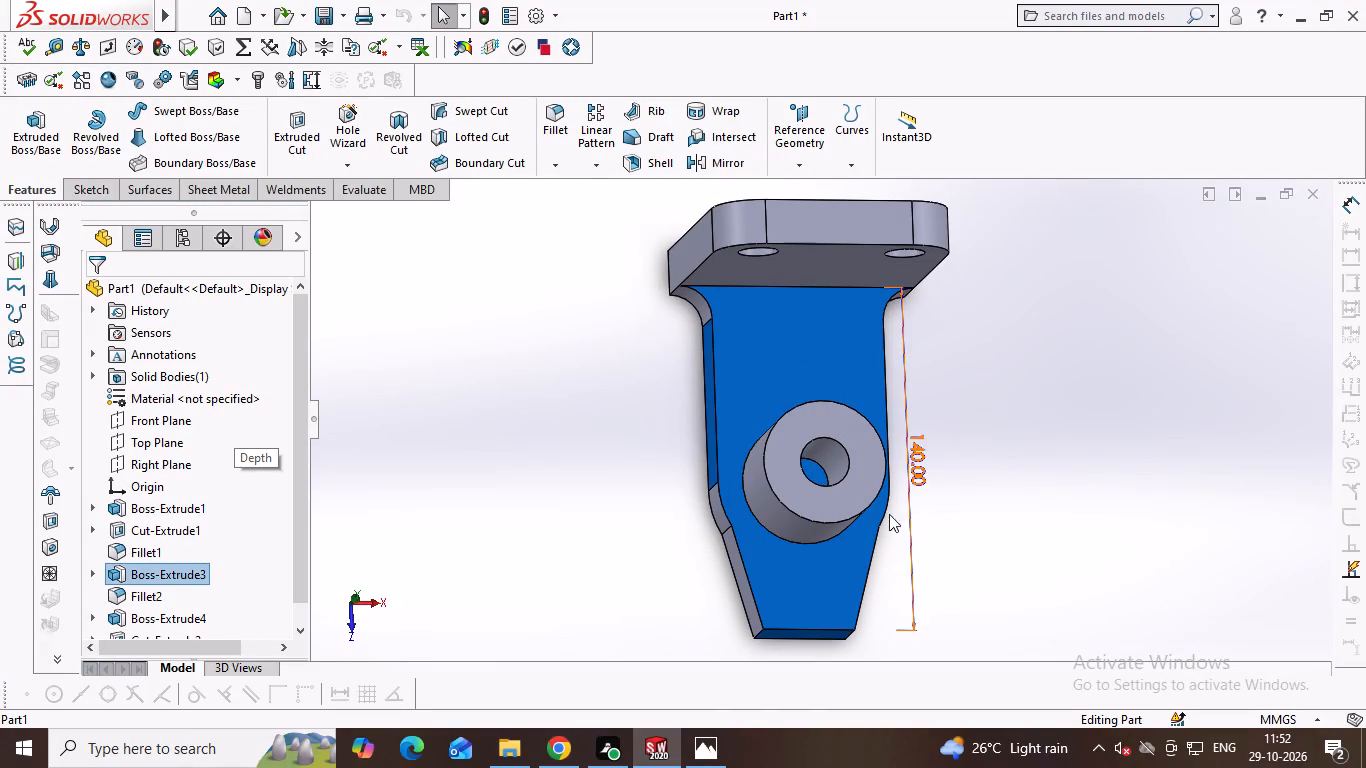
{"action": "key", "text": "Escape"}
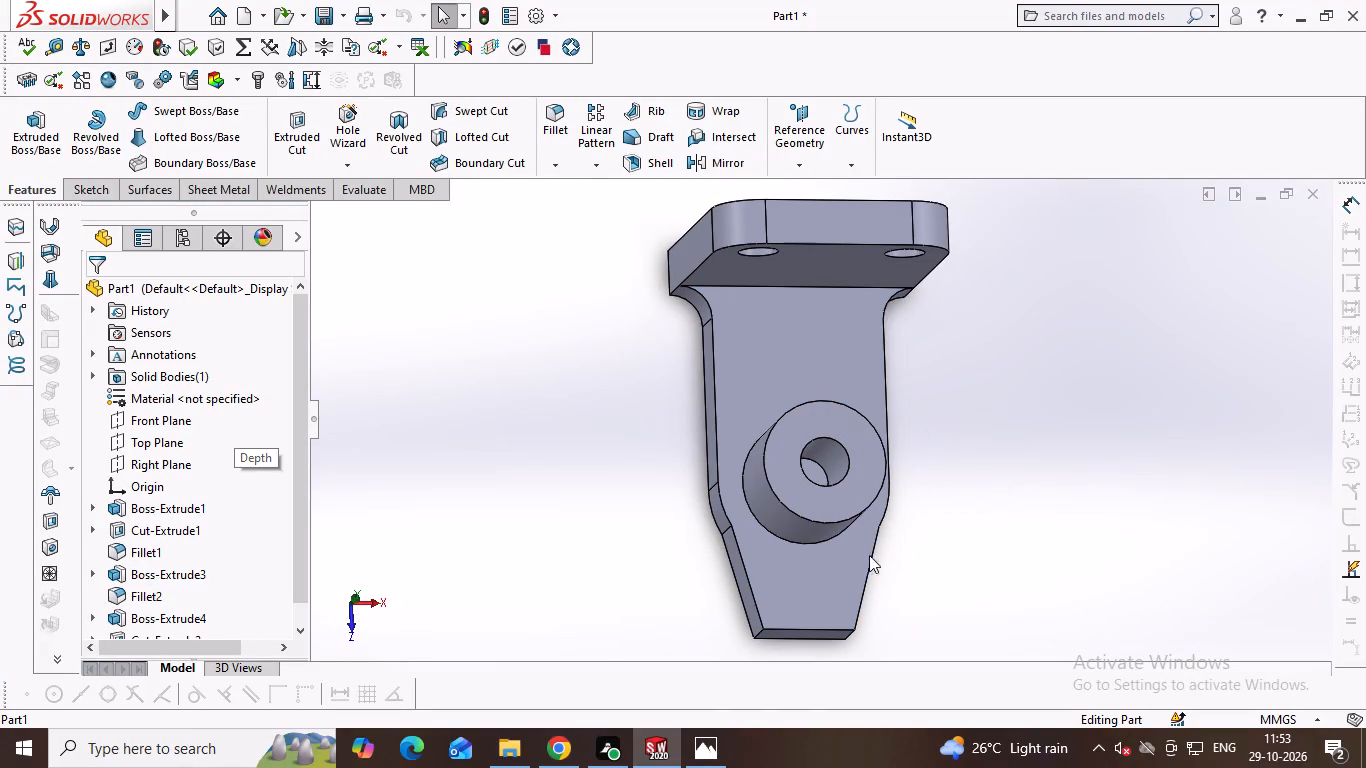
{"action": "left_click", "coordinate": [834, 559]}
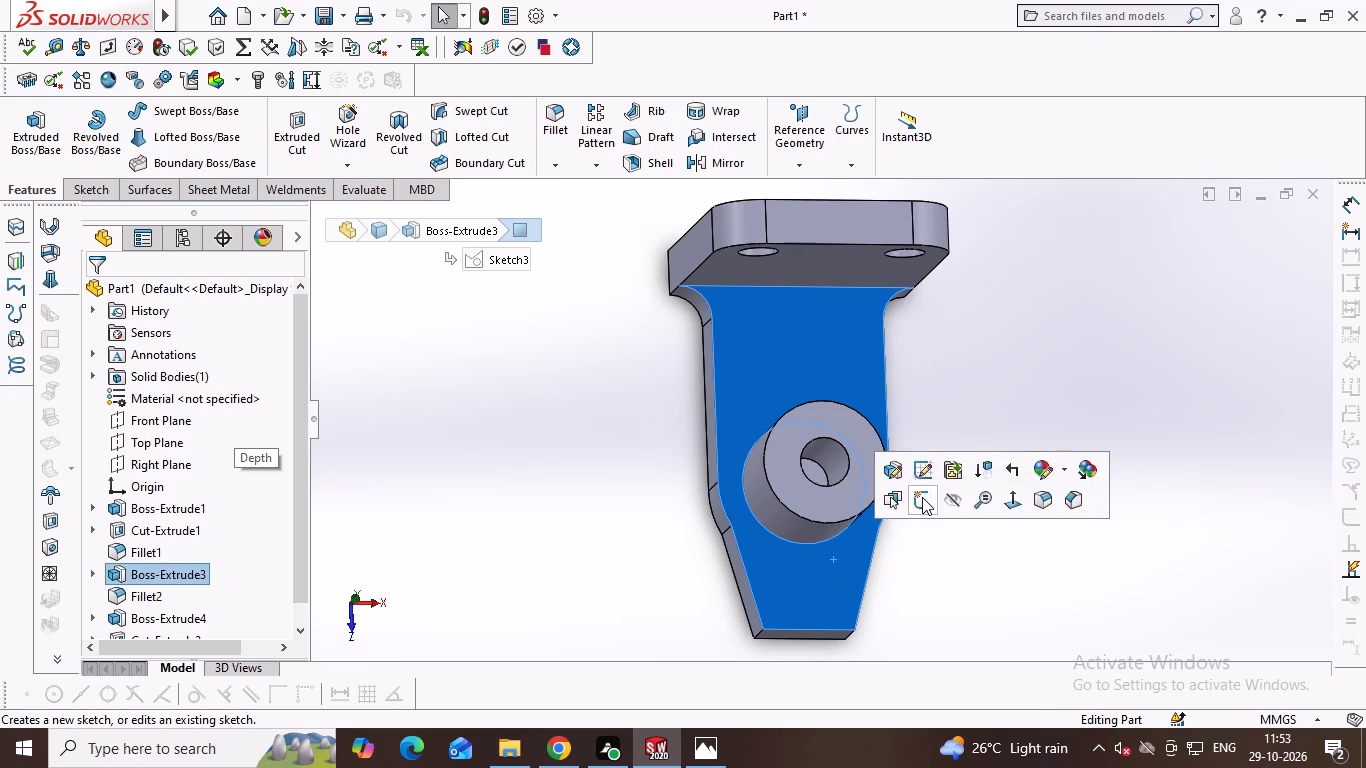
{"action": "left_click", "coordinate": [921, 497]}
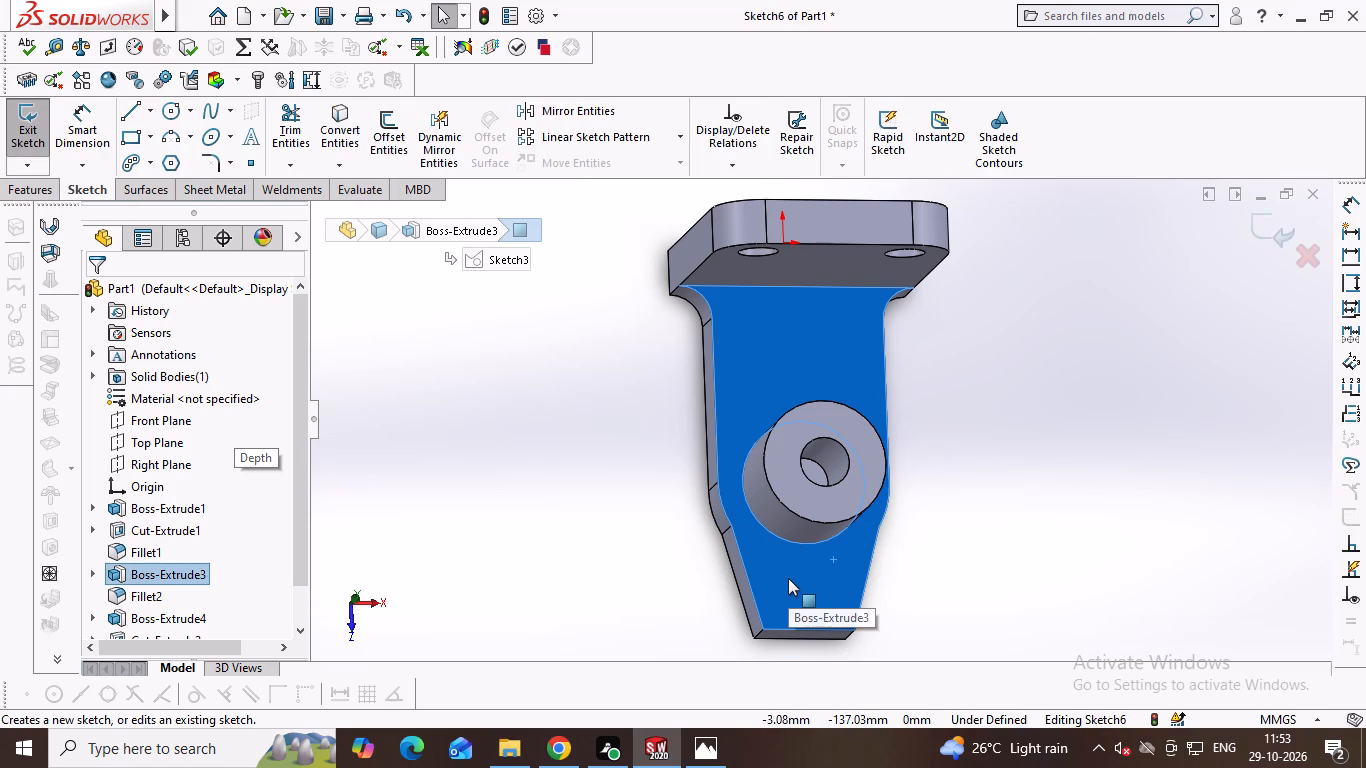
{"action": "key", "text": "ctrl+8"}
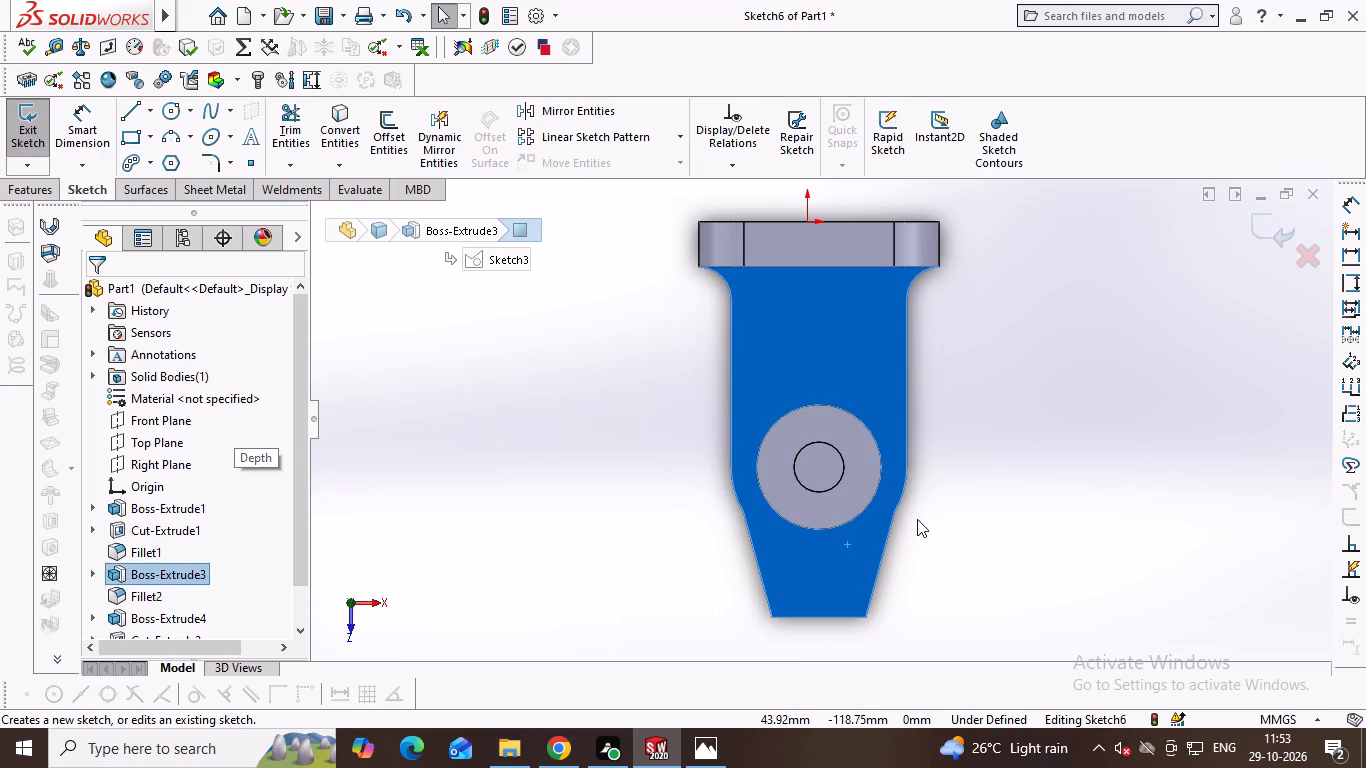
{"action": "key", "text": "alt+Tab"}
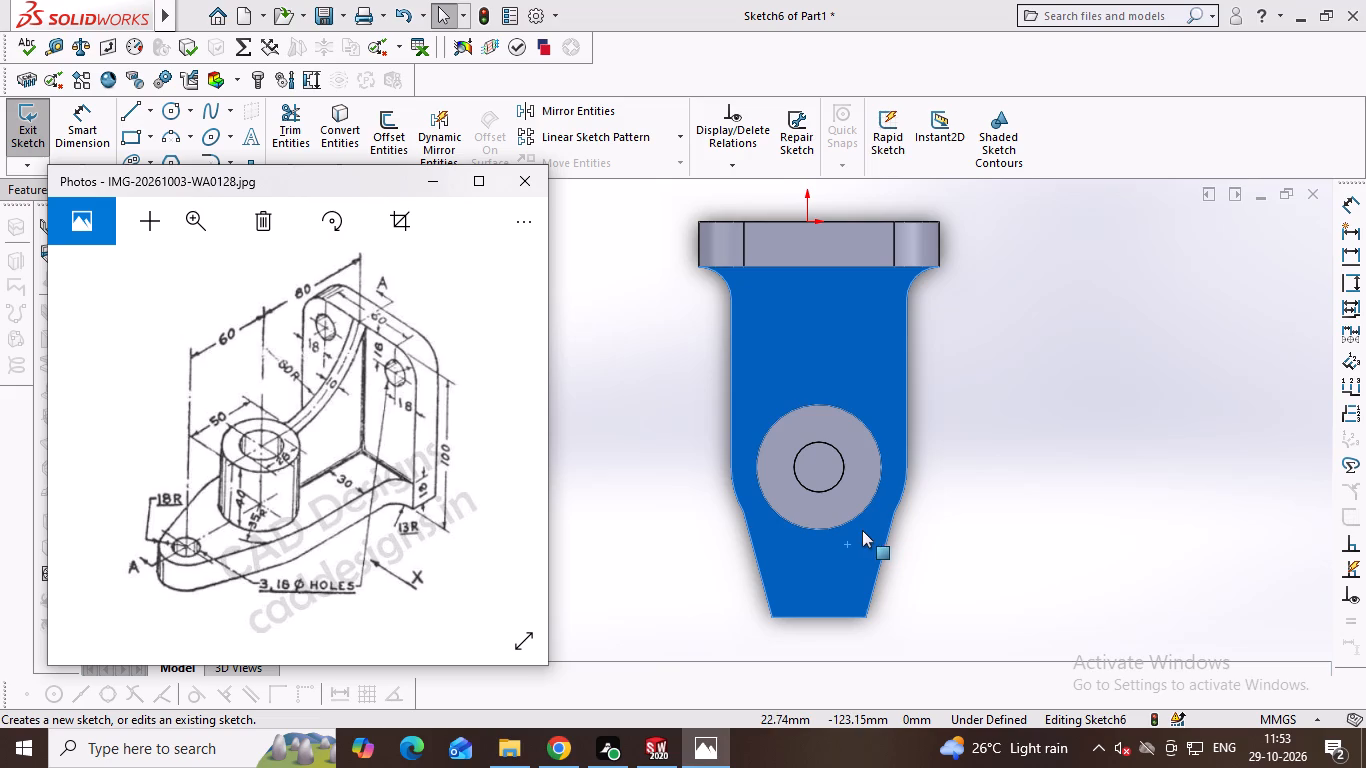
{"action": "right_click_drag", "start_coordinate": [796, 555], "coordinate": [975, 552]}
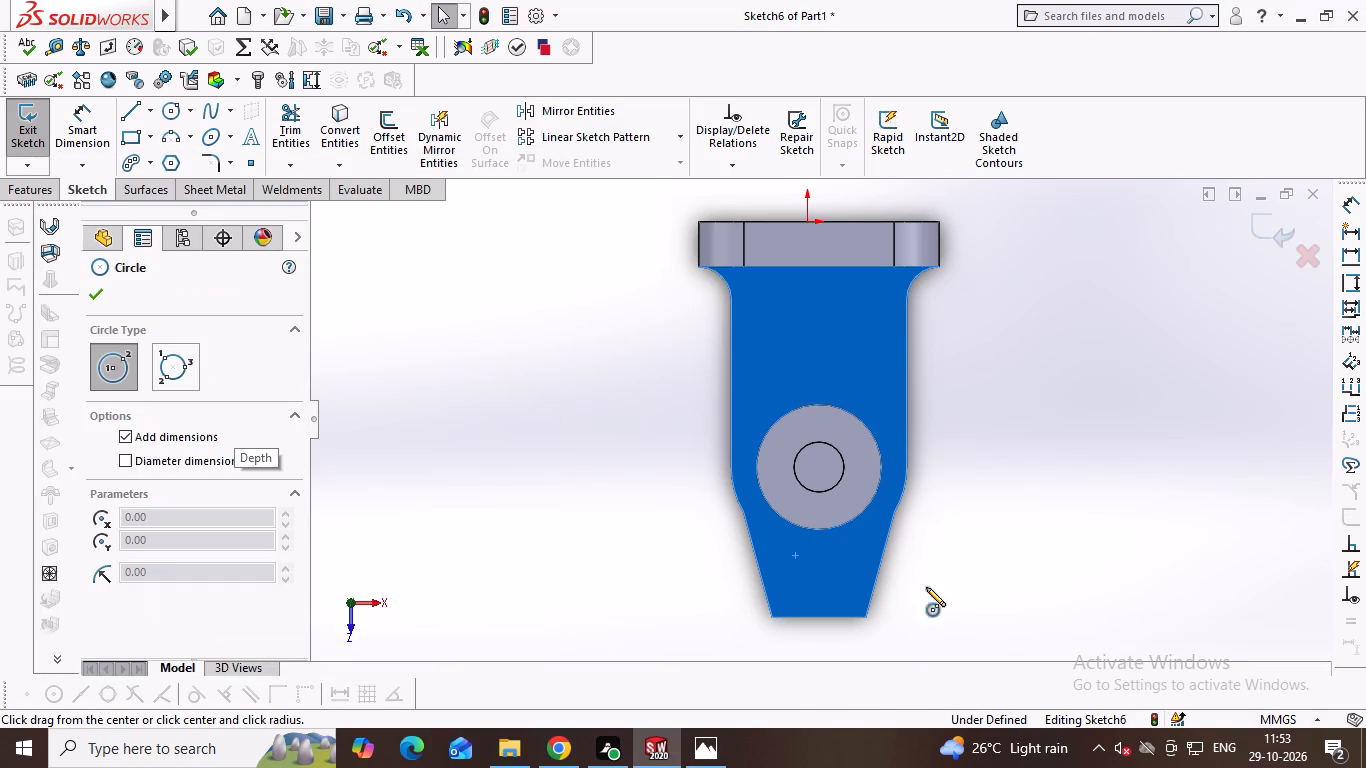
{"action": "left_click", "coordinate": [819, 618]}
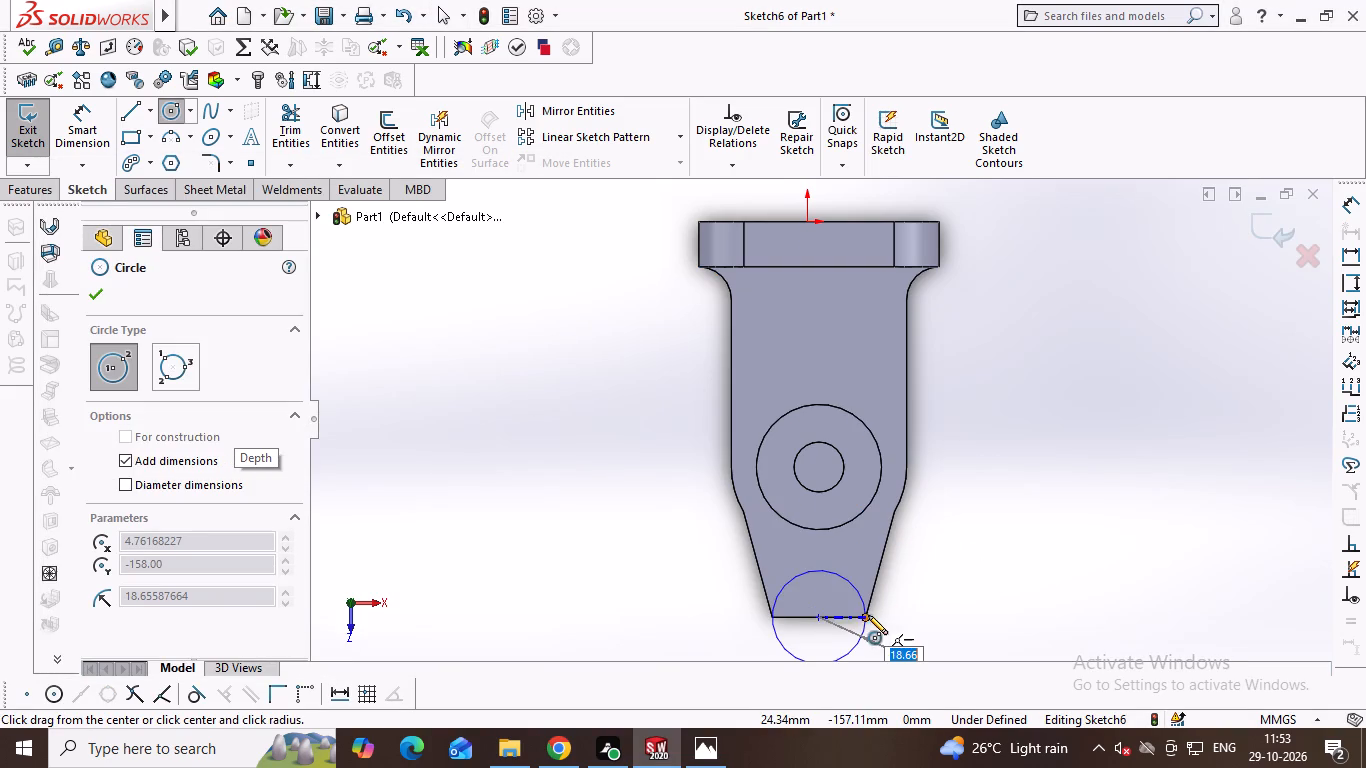
{"action": "left_click", "coordinate": [869, 615]}
{"action": "middle_click", "coordinate": [869, 615]}
{"action": "left_click", "coordinate": [869, 615]}
{"action": "middle_click", "coordinate": [869, 615]}
{"action": "double_click", "coordinate": [869, 615]}
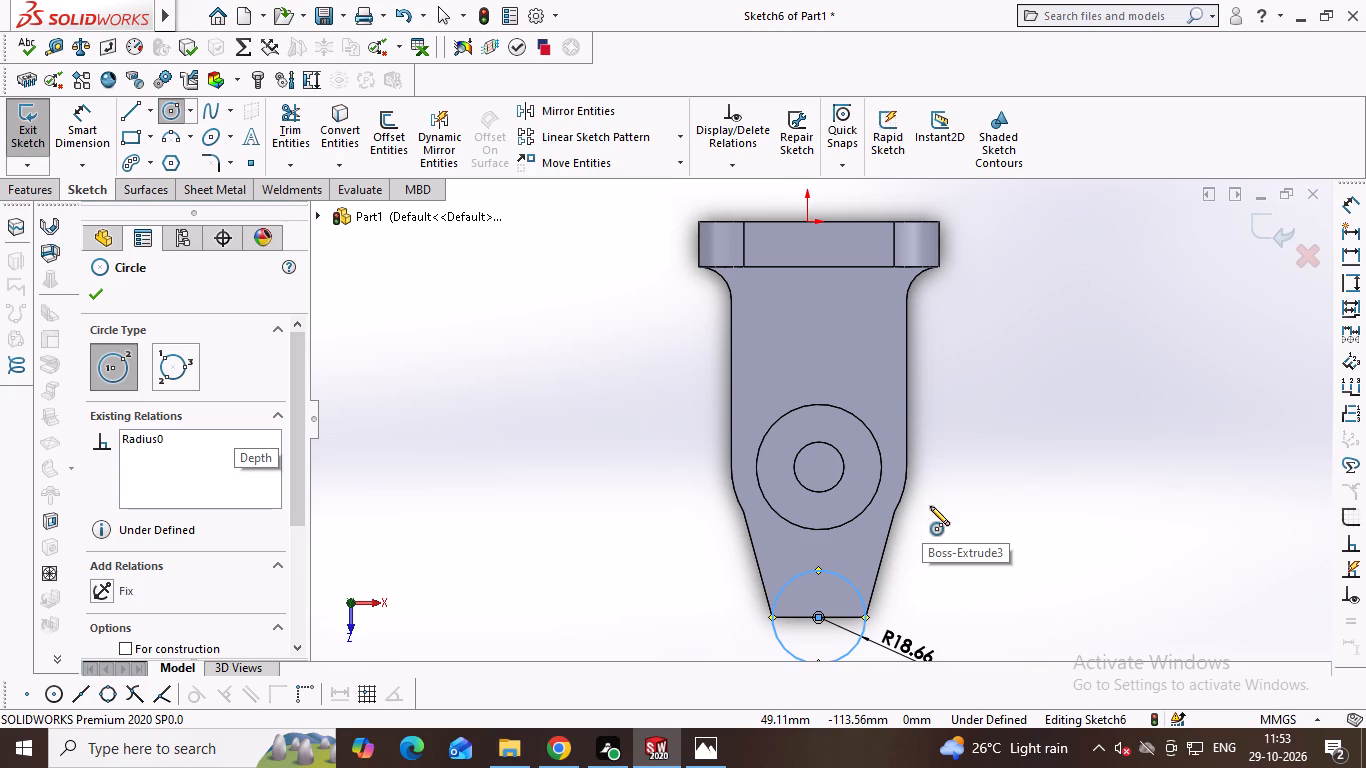
{"action": "key", "text": "ctrl+8"}
{"action": "key", "text": "ctrl+8"}
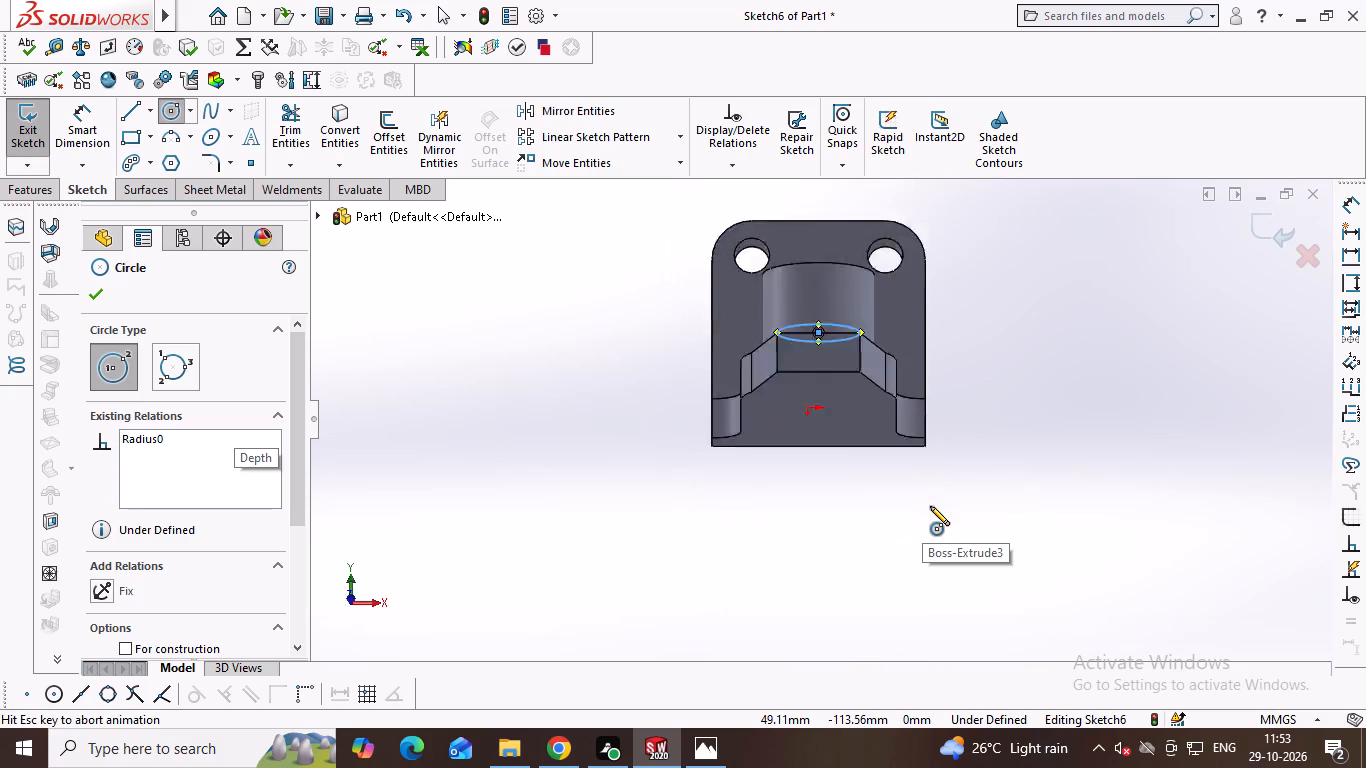
{"action": "key", "text": "ctrl+8"}
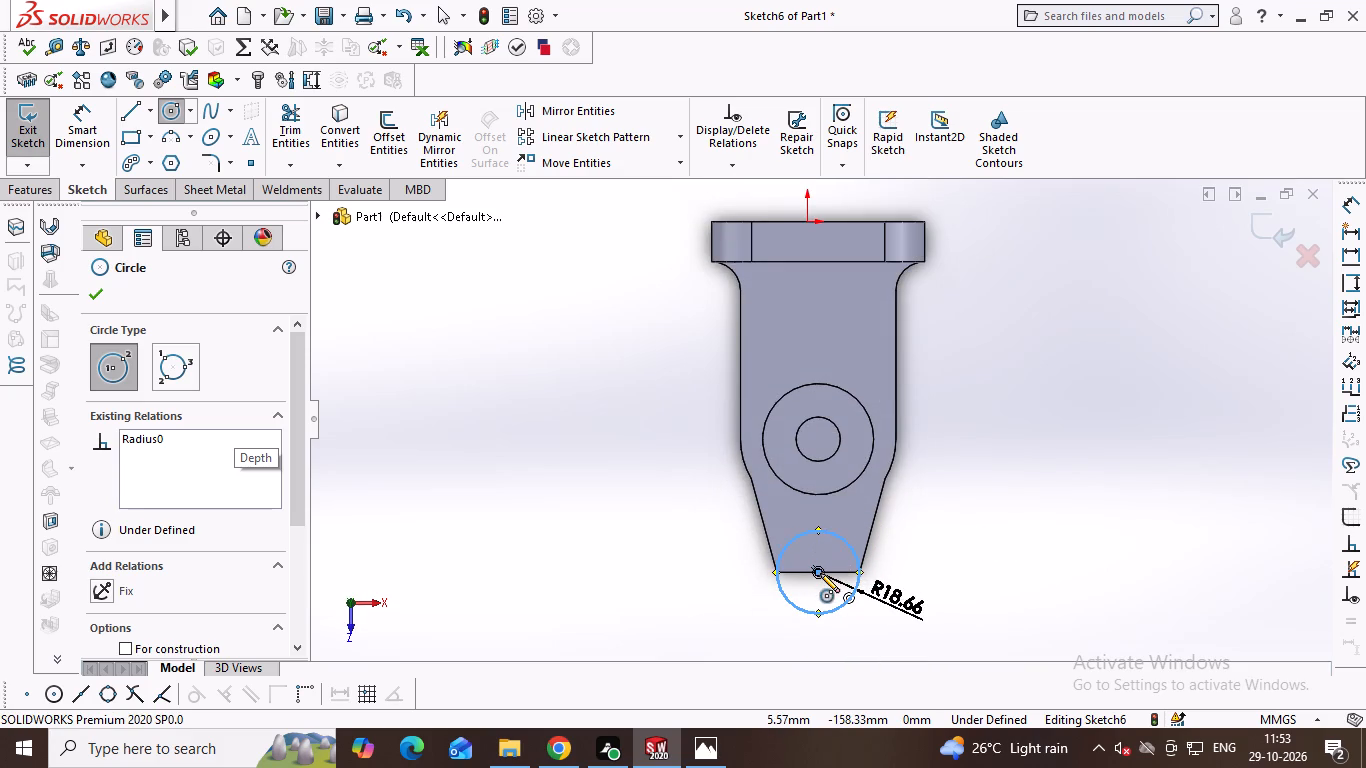
Check the reference drawing and add a concentric circle of 8 mm radius at the centre of the end circle.
{"action": "key", "text": "alt+Tab"}
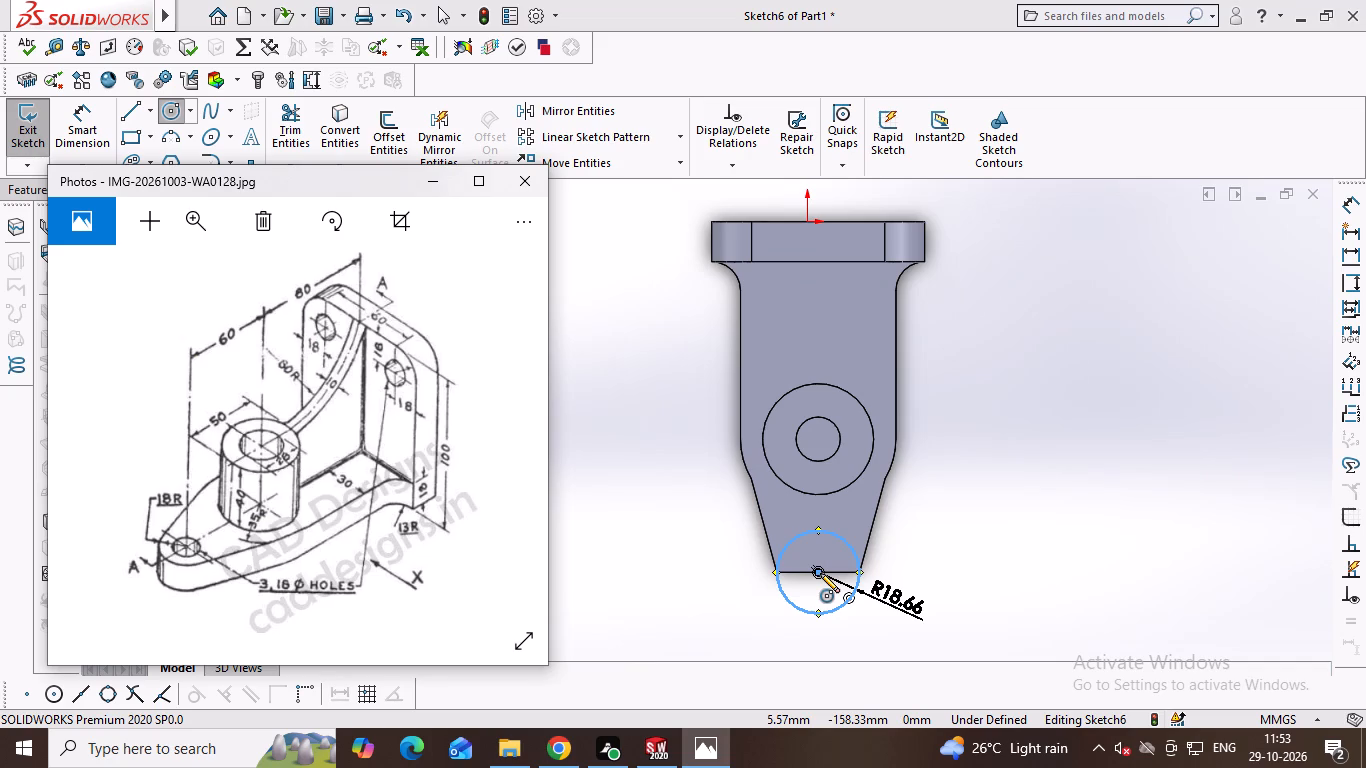
{"action": "key", "text": "alt+Tab"}
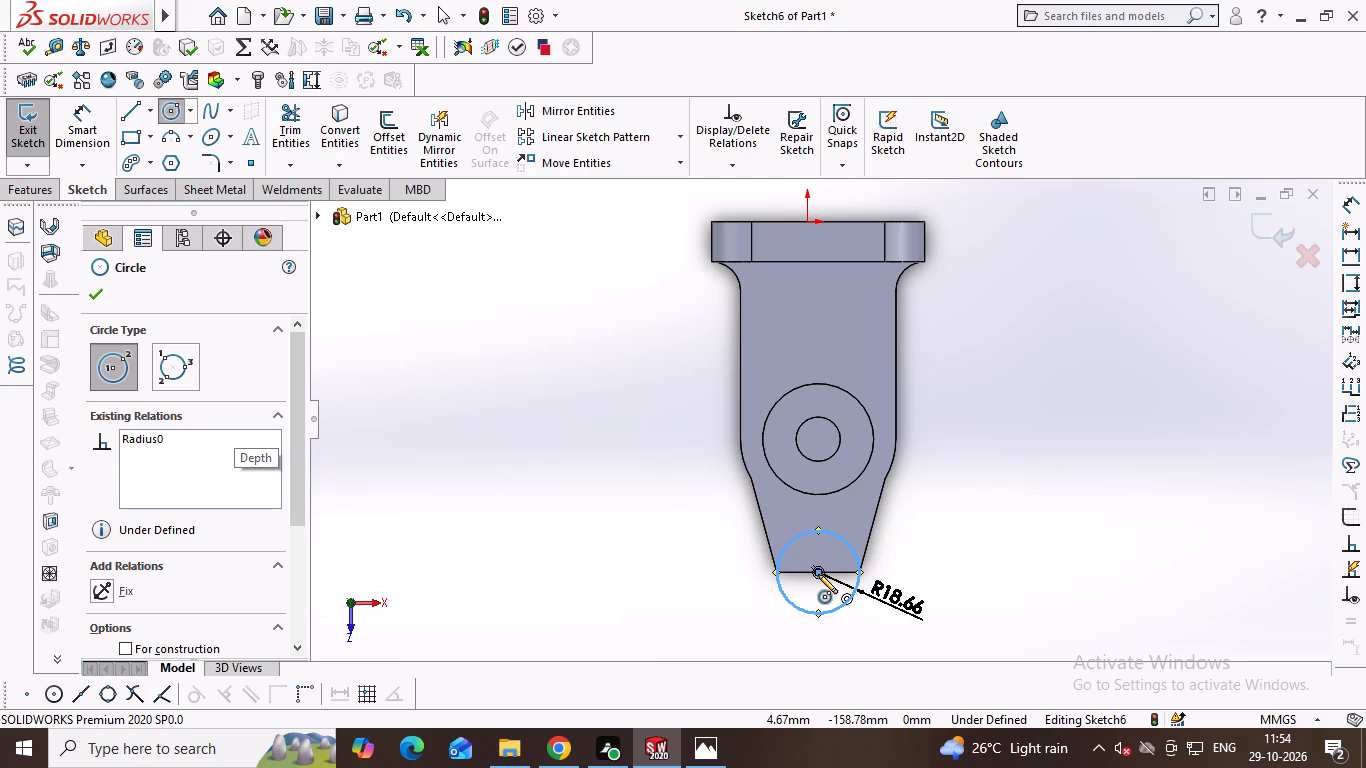
{"action": "left_click", "coordinate": [818, 574]}
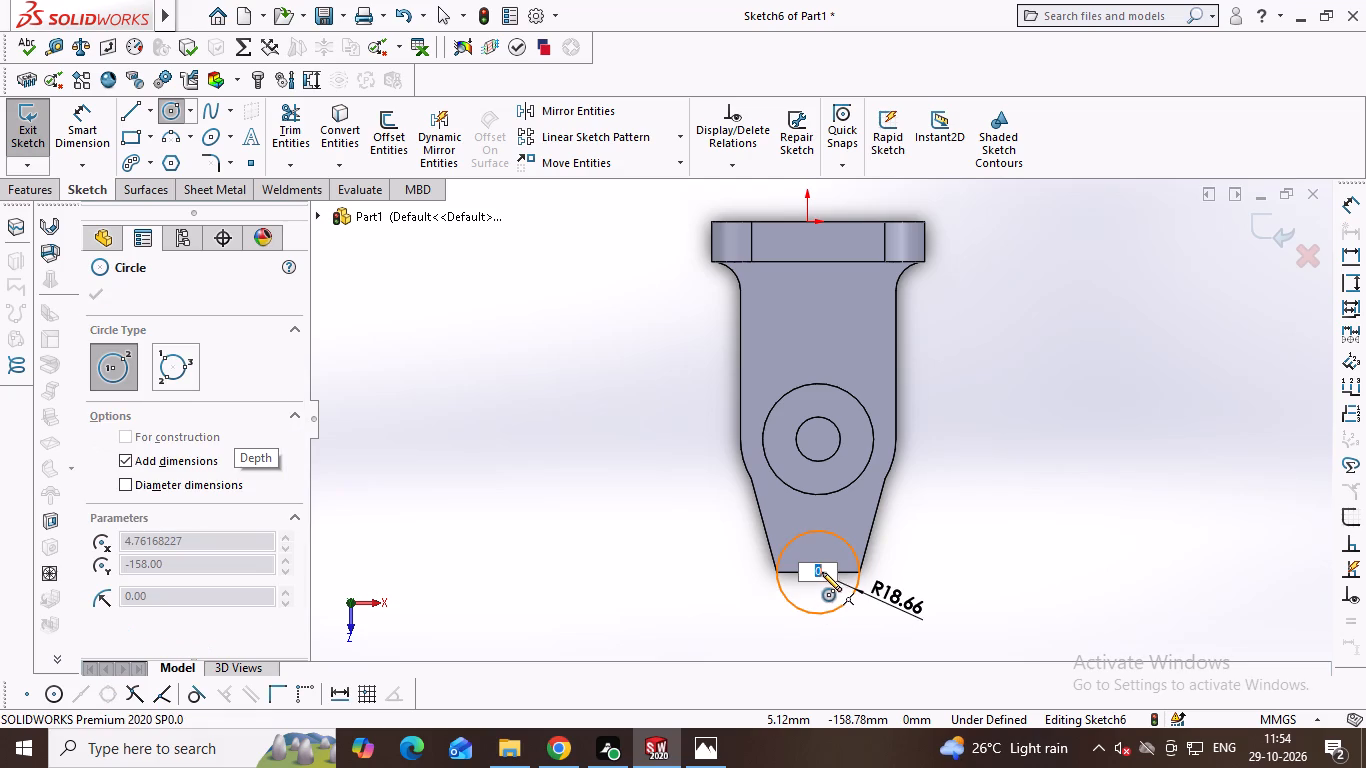
{"action": "key", "text": "8"}
{"action": "key", "text": "Return"}
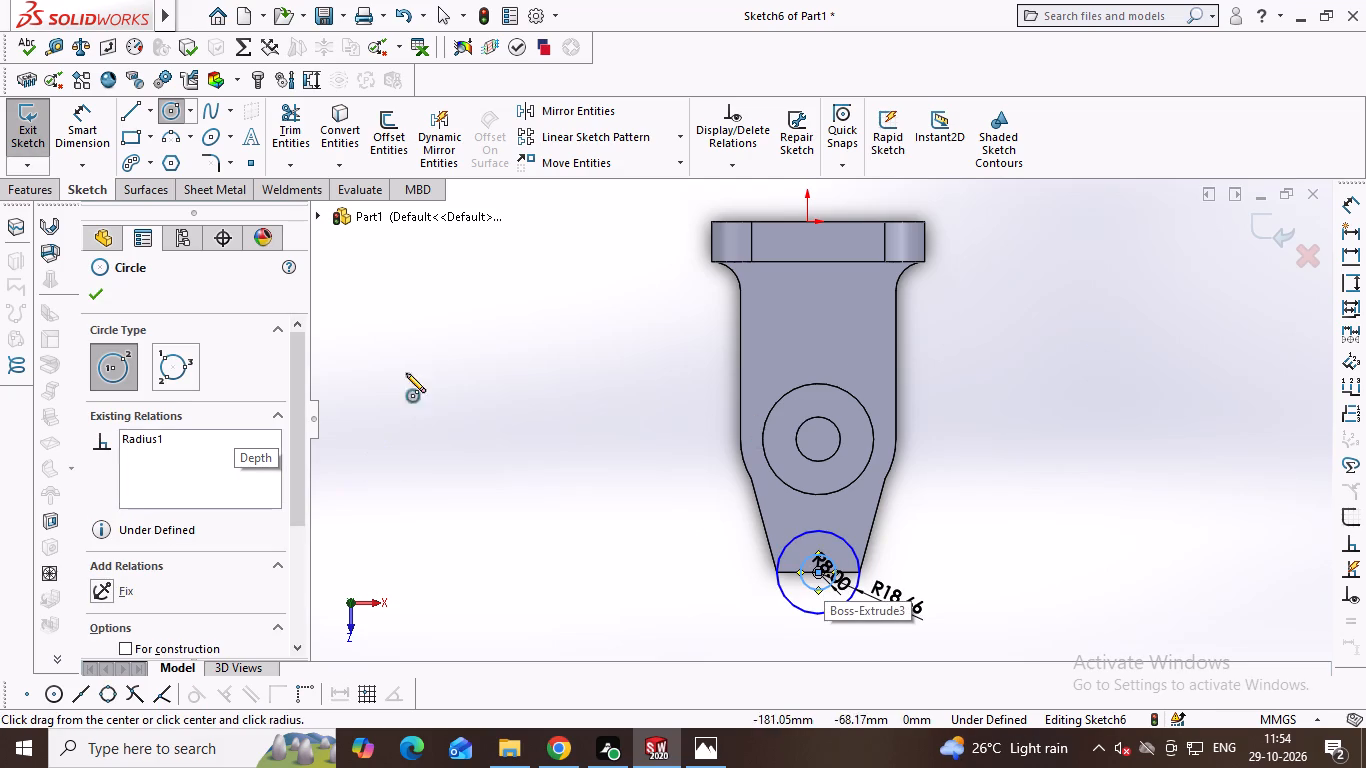
Extrude the ring between the two circles 18 mm in the reversed direction, through the base thickness, to round the outer end.
{"action": "left_click", "coordinate": [25, 190]}
{"action": "left_click", "coordinate": [30, 142]}
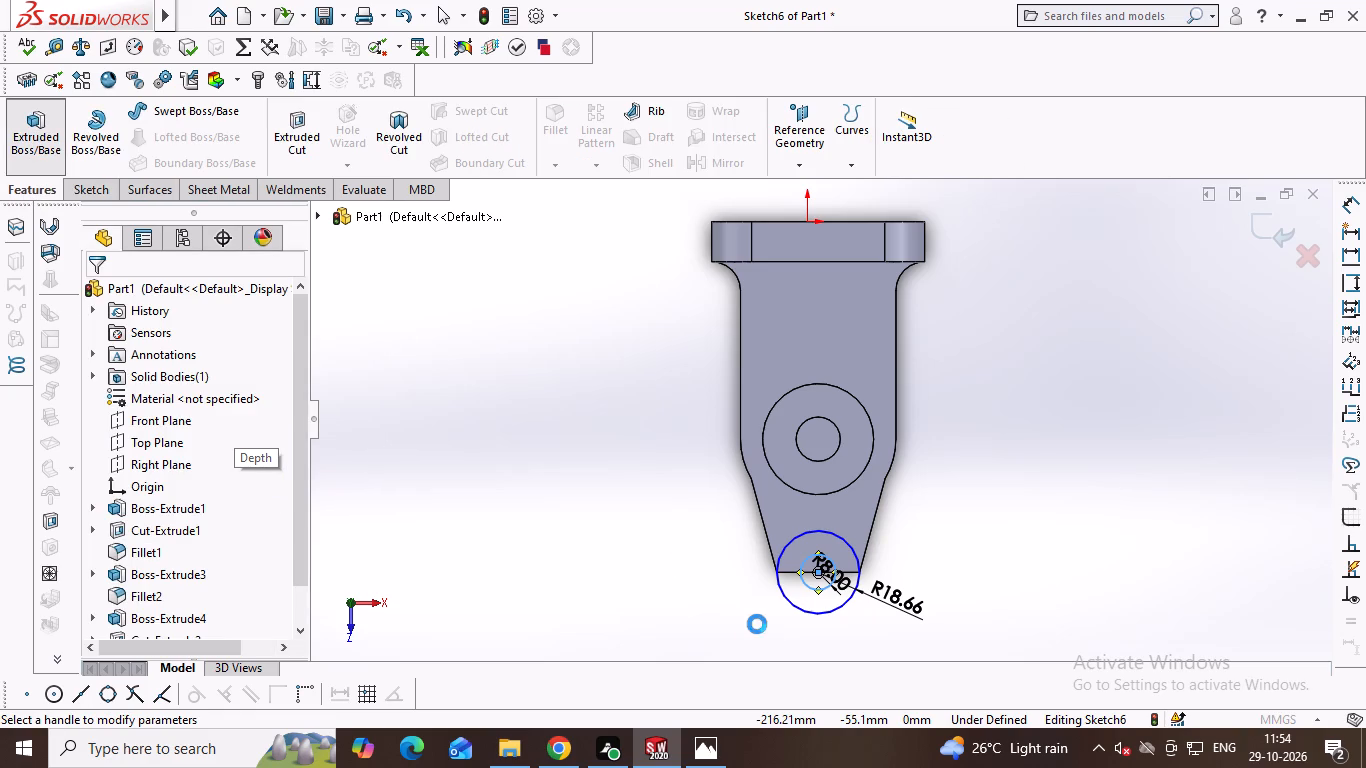
{"action": "left_click", "coordinate": [827, 596]}
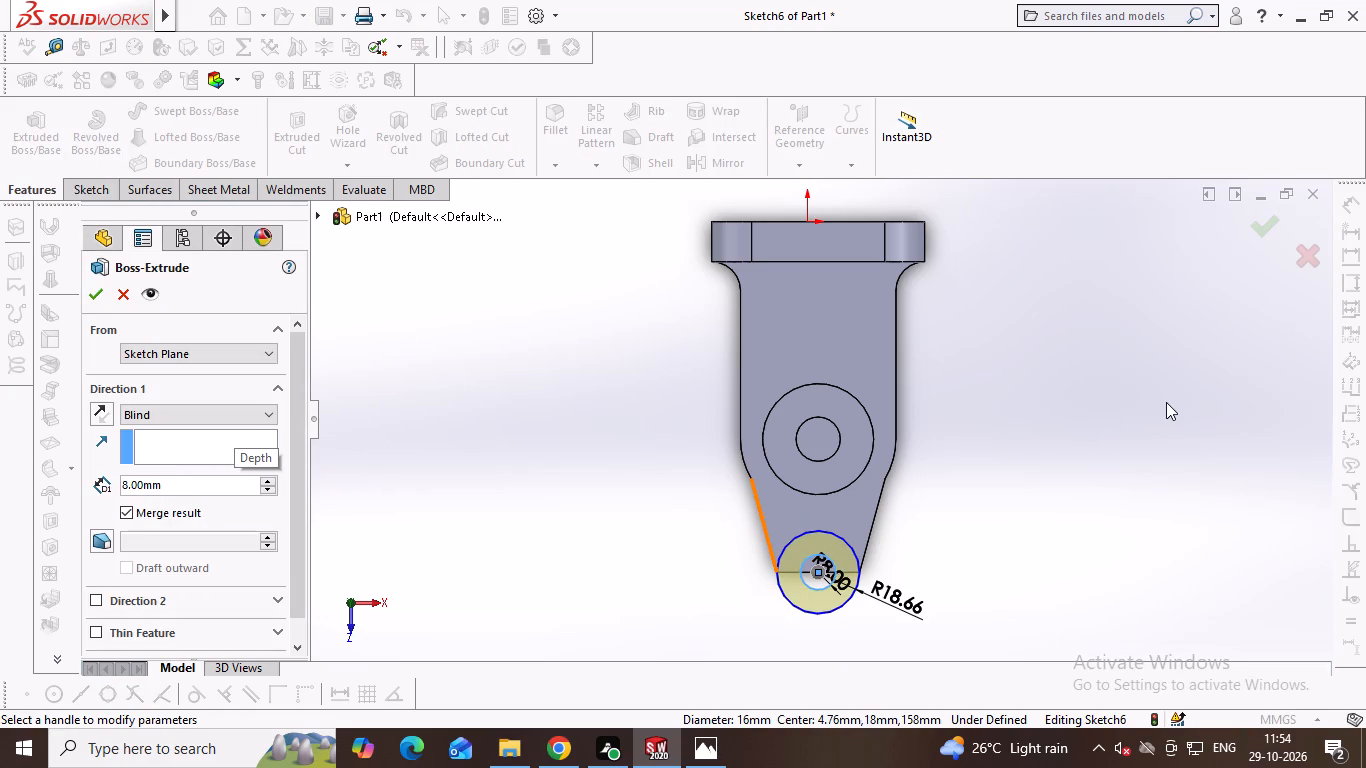
{"action": "middle_click_drag", "start_coordinate": [1167, 400], "coordinate": [1109, 309]}
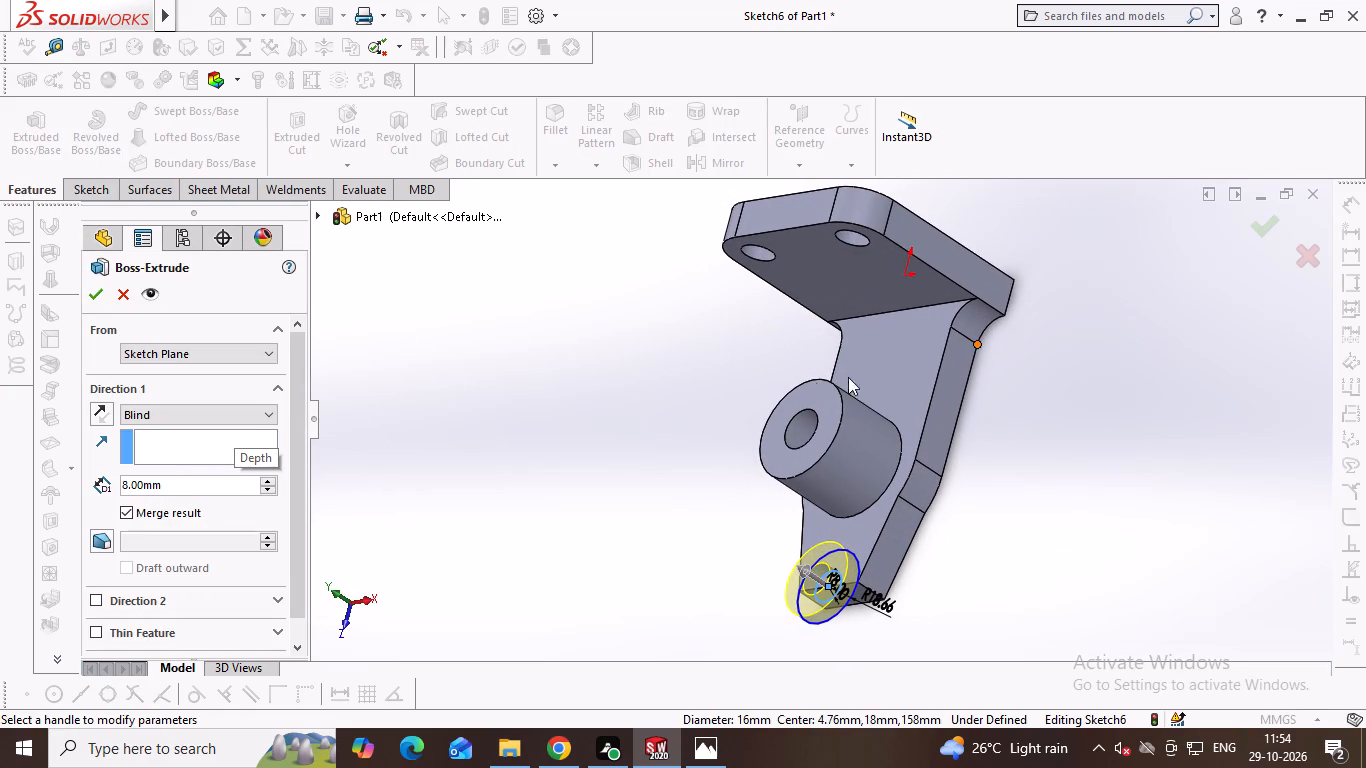
{"action": "left_click", "coordinate": [95, 417]}
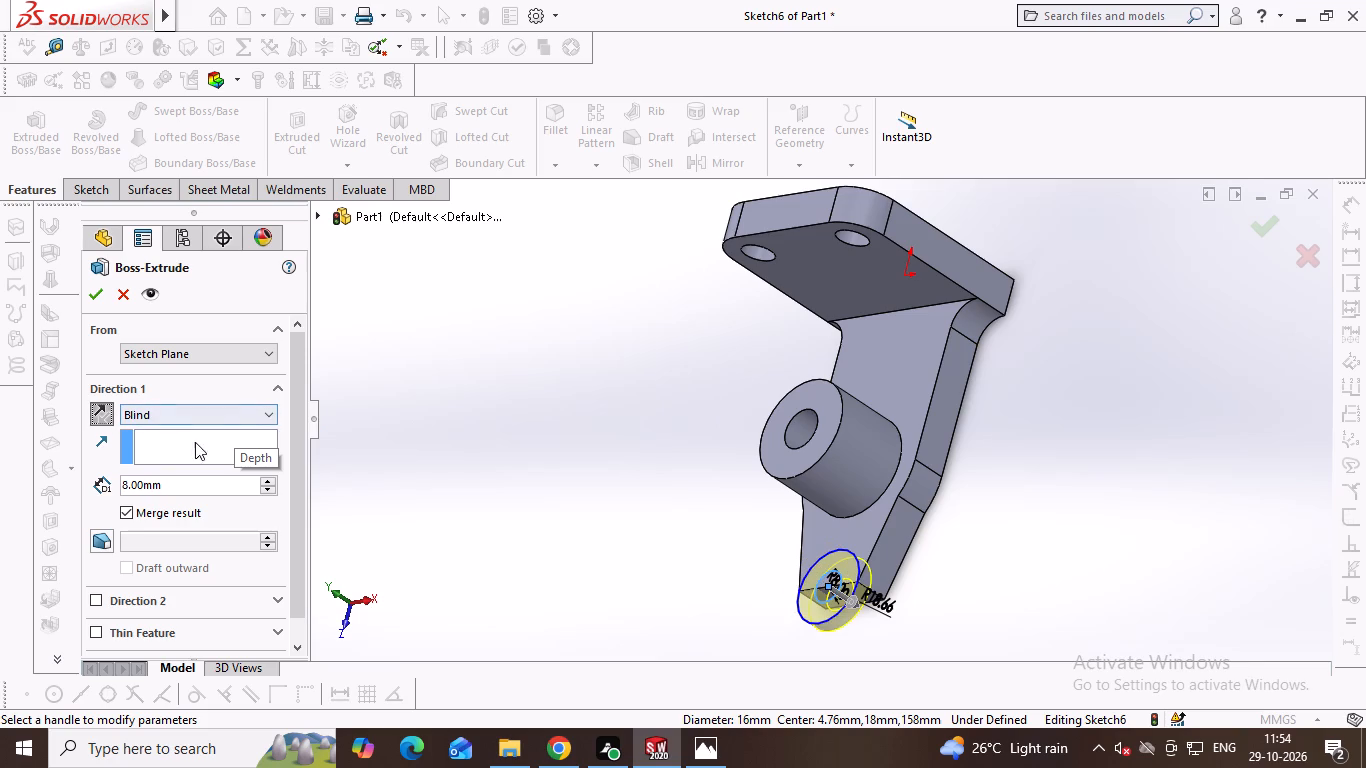
{"action": "left_click", "coordinate": [124, 479]}
{"action": "key", "text": "1"}
{"action": "key", "text": "Return"}
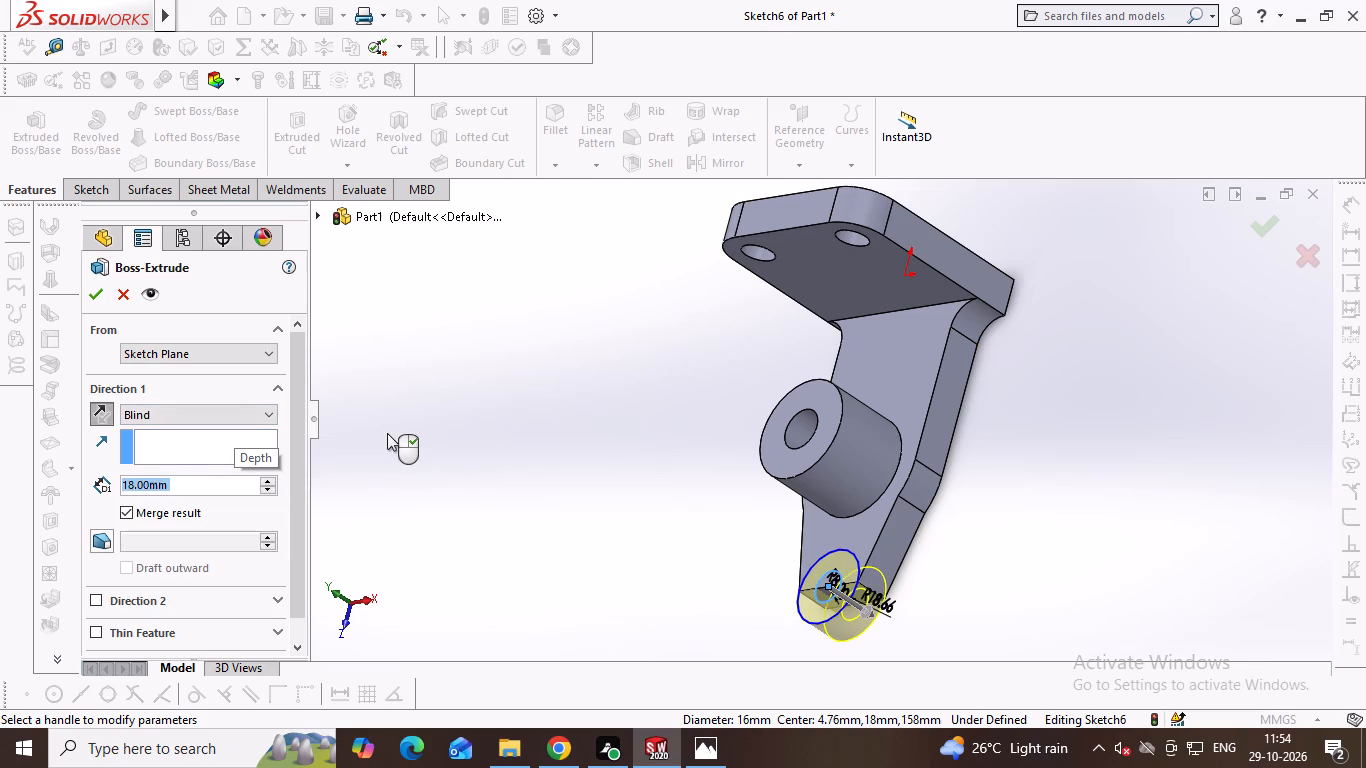
{"action": "key", "text": "Return"}
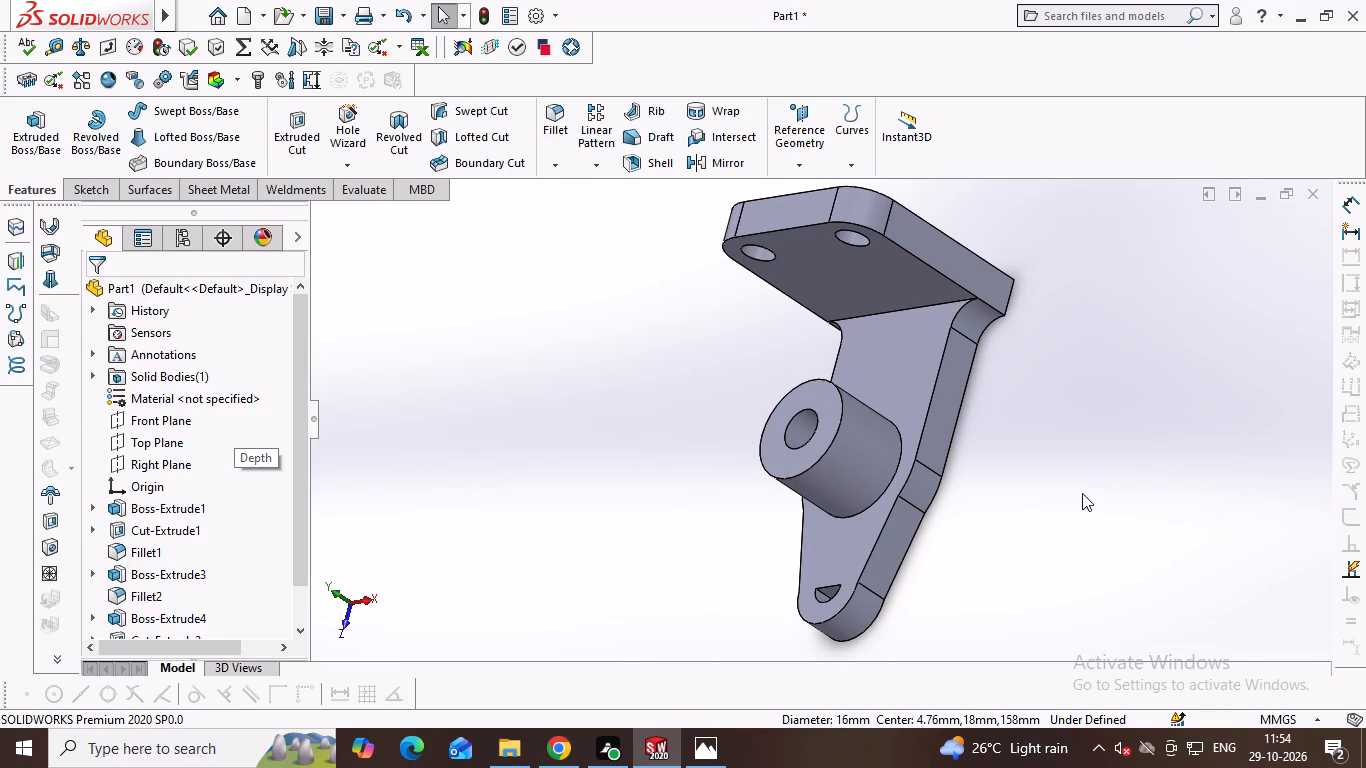
Sketch an 8 mm radius circle on the base face, concentric with the rounded end, and cut it 18 mm deep as a hole.
{"action": "middle_click_drag", "start_coordinate": [1001, 435], "coordinate": [1025, 428]}
{"action": "left_click", "coordinate": [798, 585]}
{"action": "left_click", "coordinate": [833, 569]}
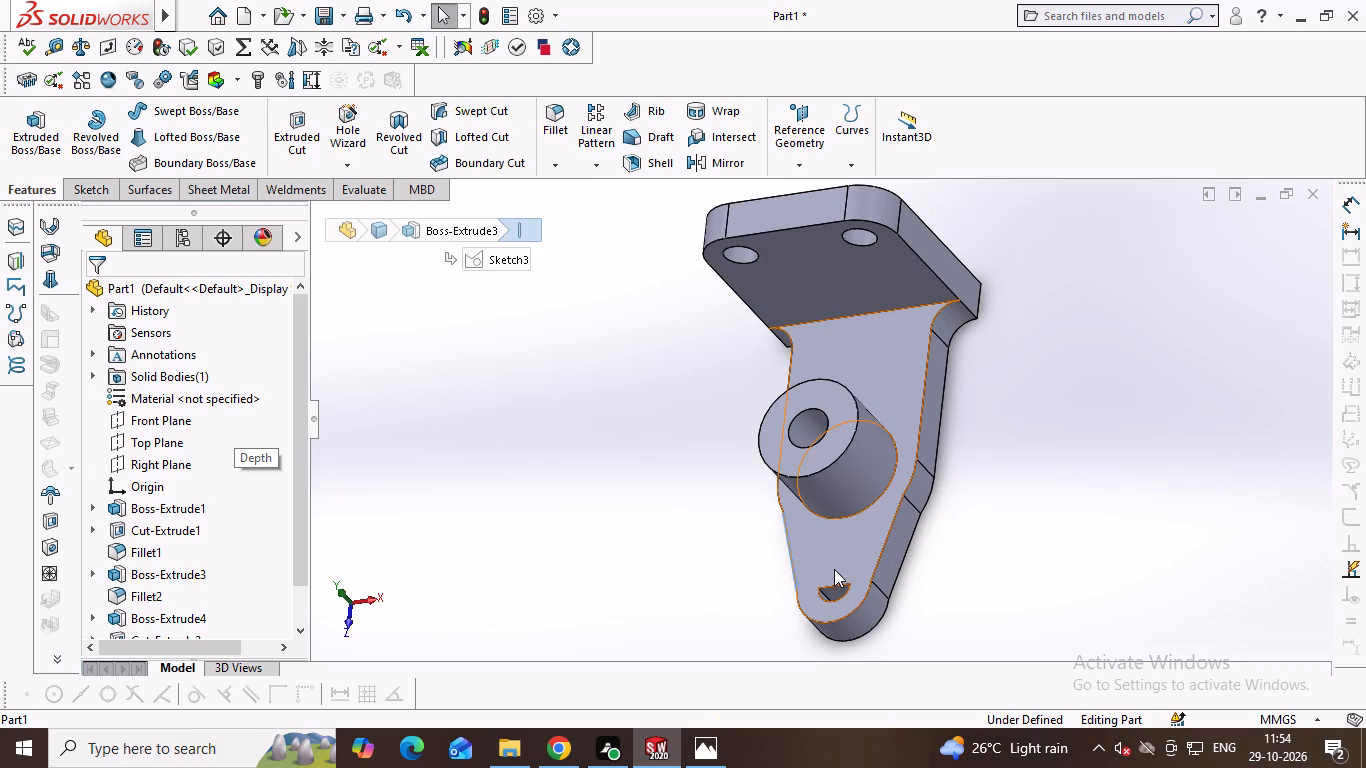
{"action": "left_click", "coordinate": [922, 513]}
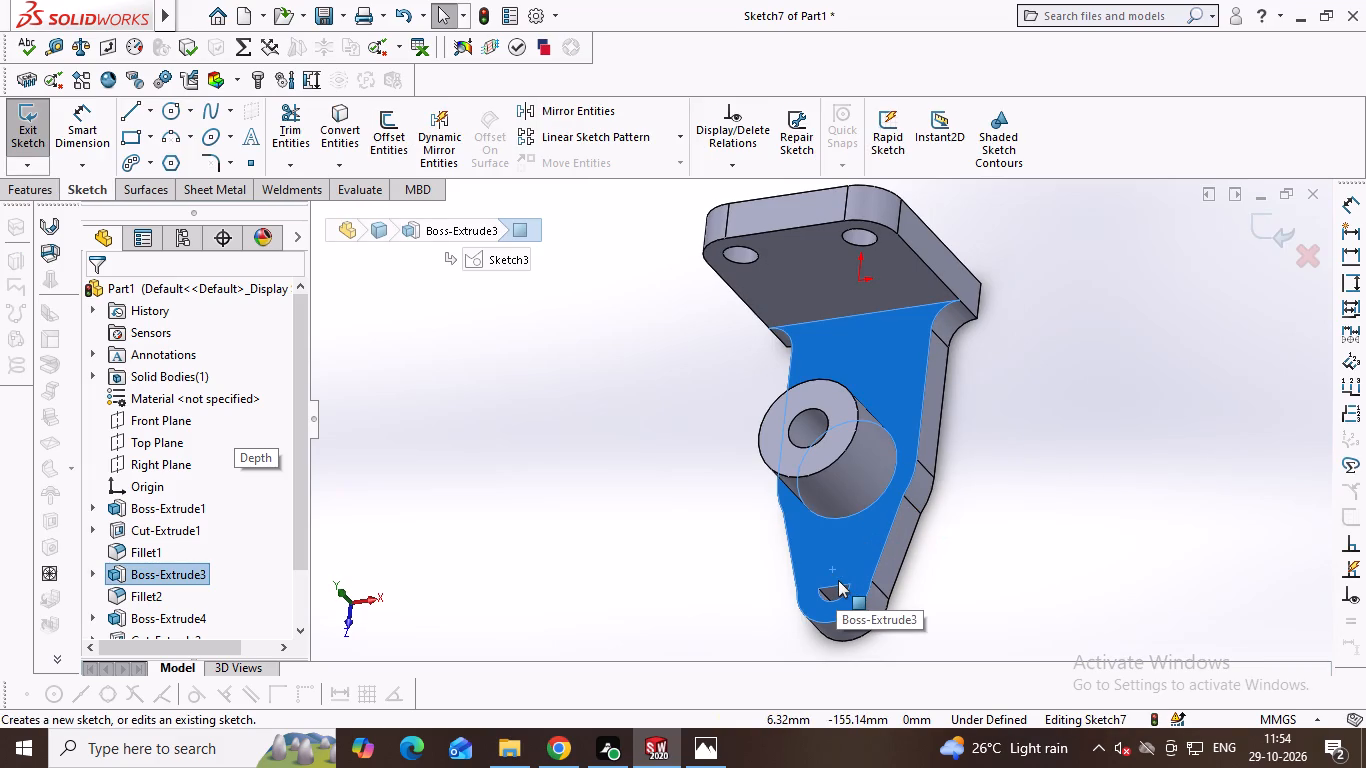
{"action": "right_click_drag", "start_coordinate": [842, 555], "coordinate": [916, 535]}
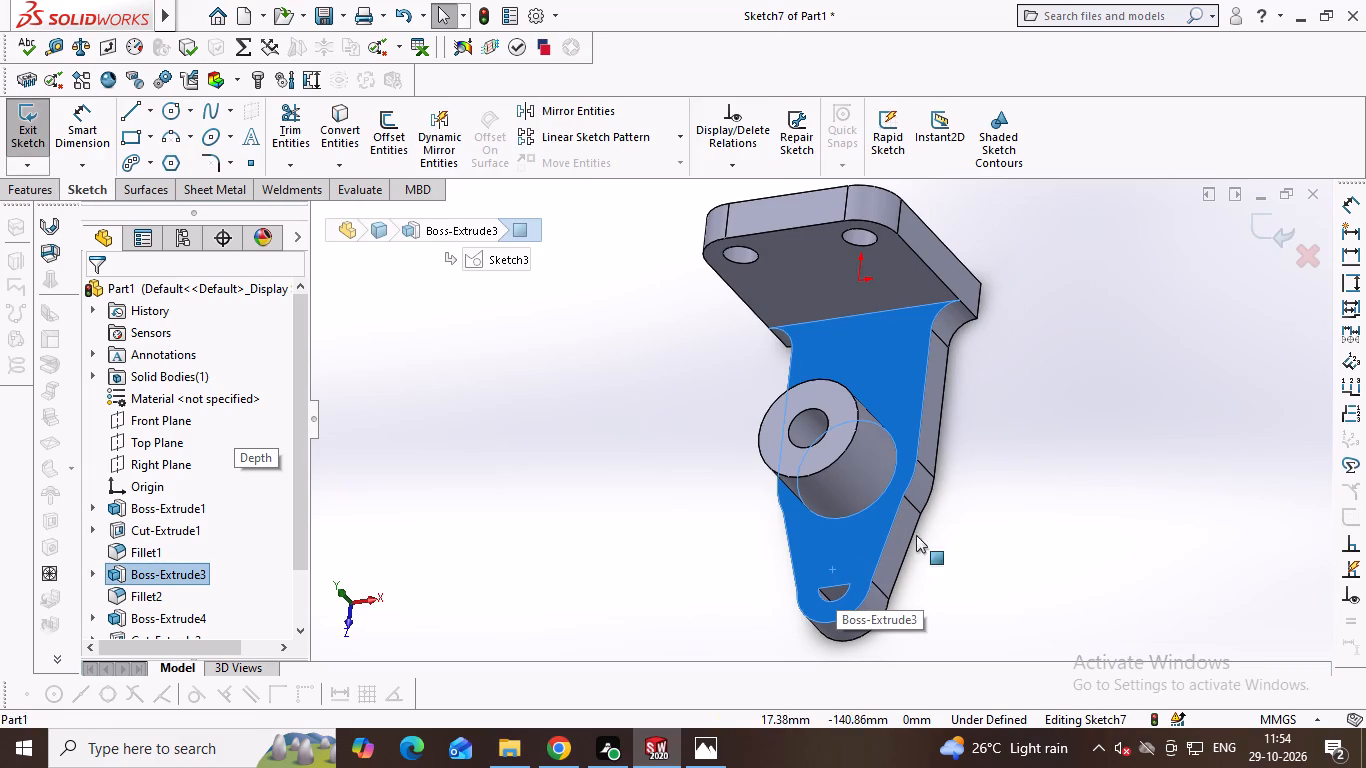
{"action": "right_click_drag", "start_coordinate": [916, 535], "coordinate": [1031, 519]}
{"action": "left_click", "coordinate": [835, 586]}
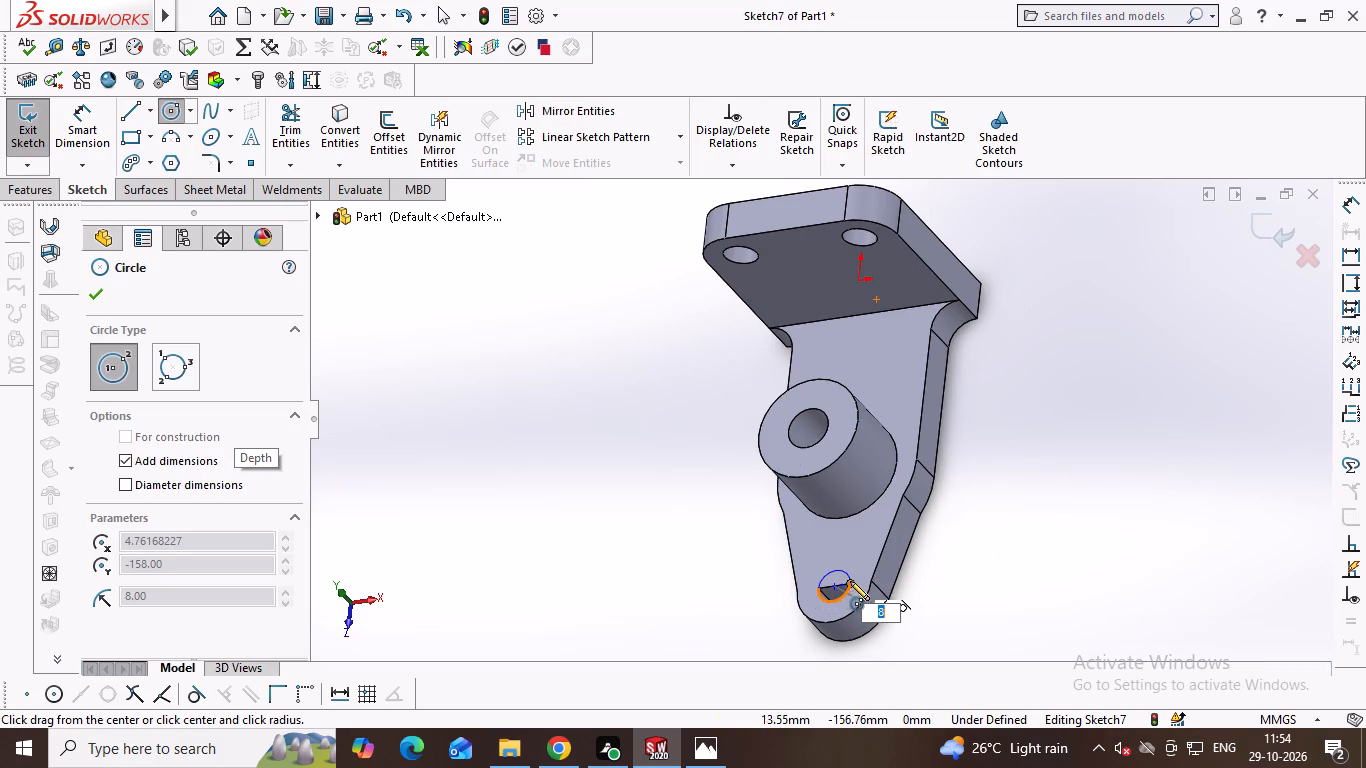
{"action": "left_click", "coordinate": [848, 583]}
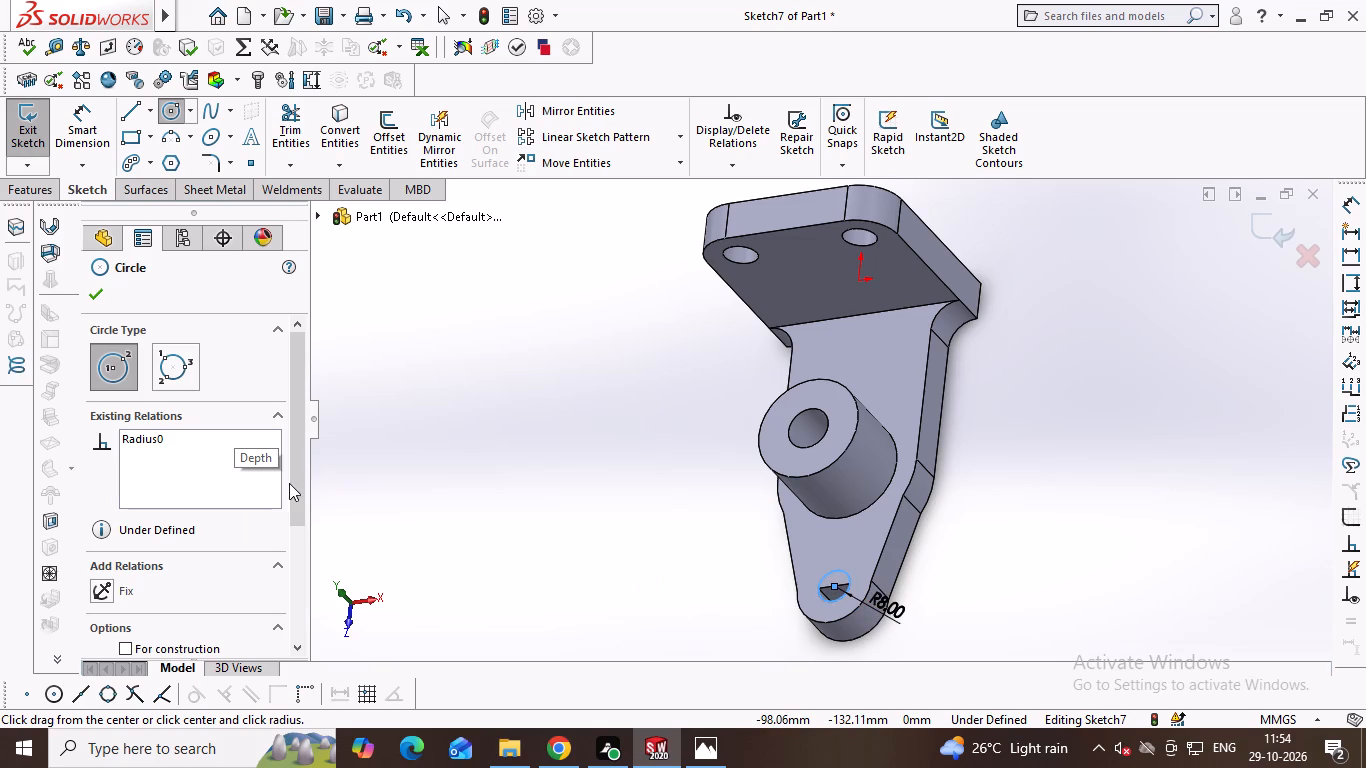
{"action": "left_click", "coordinate": [33, 183]}
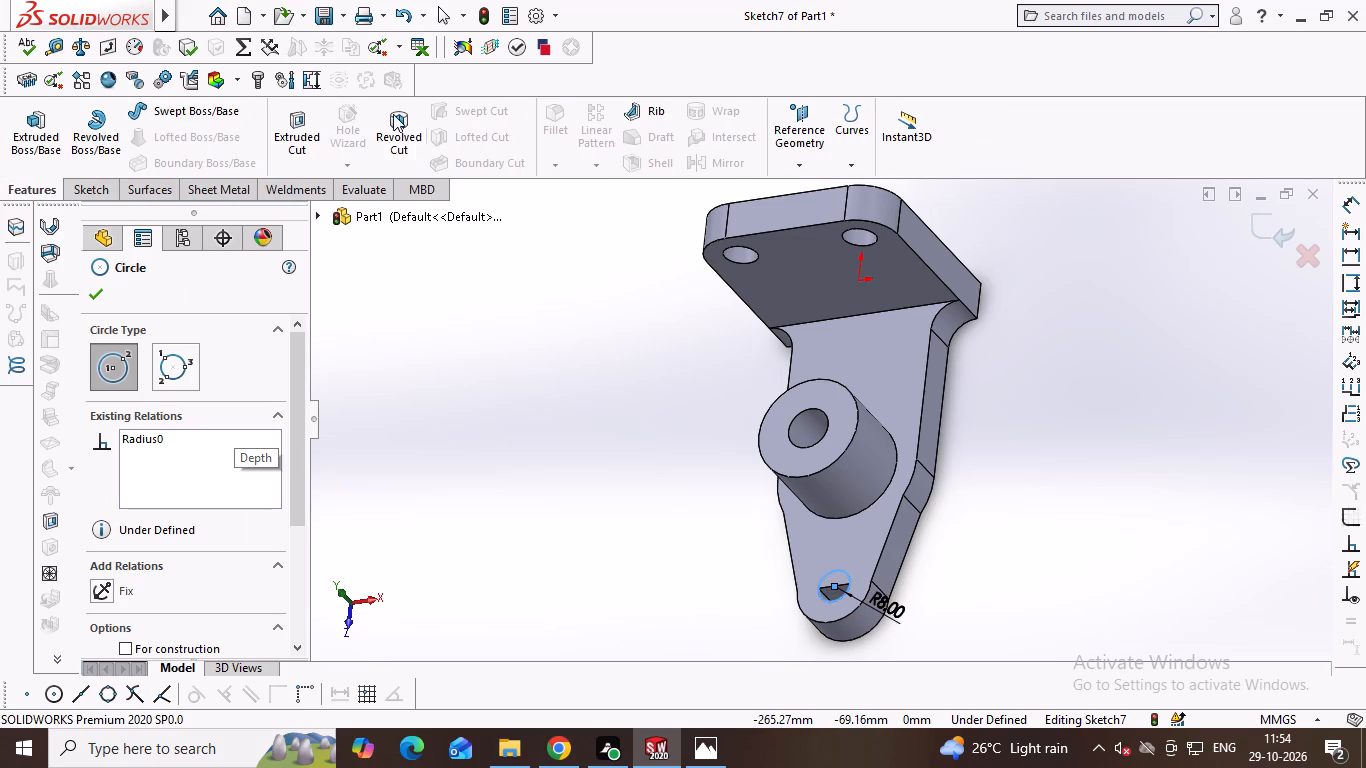
{"action": "left_click", "coordinate": [296, 137]}
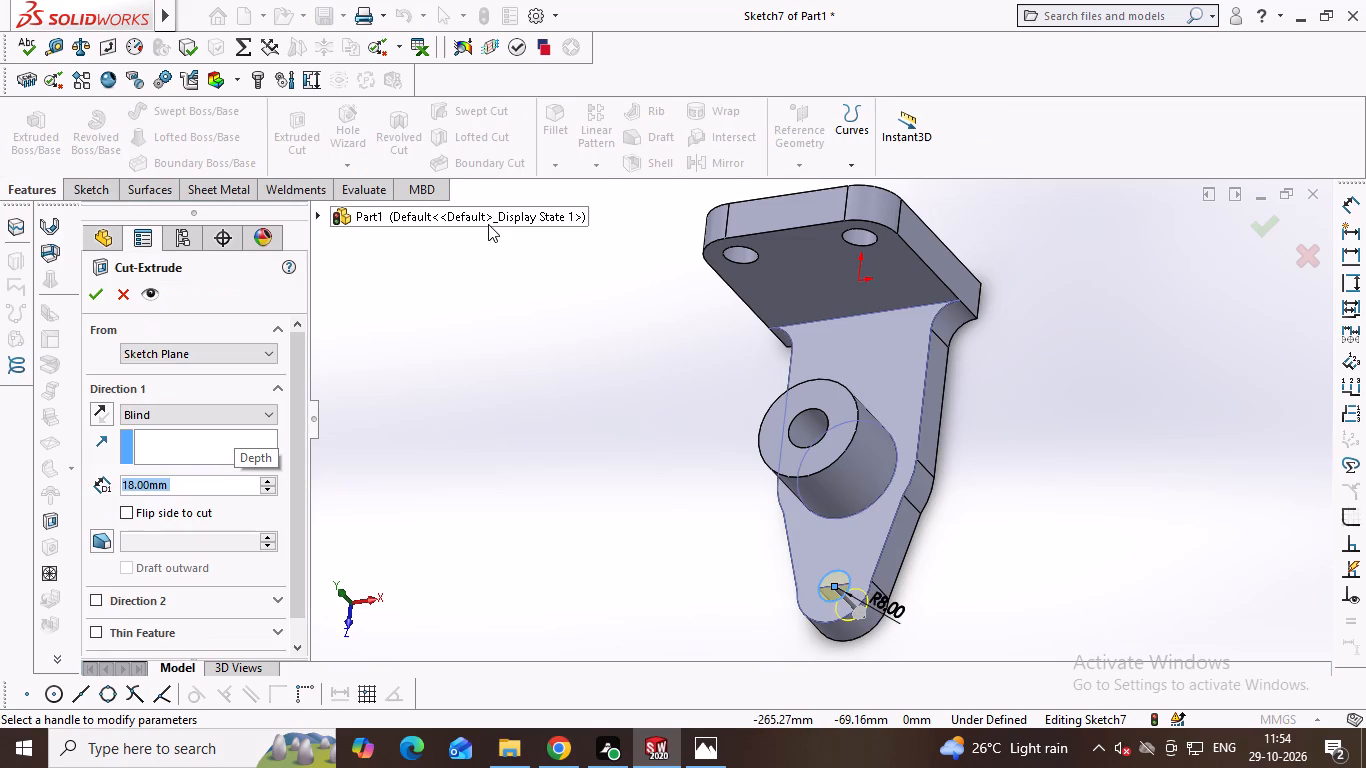
{"action": "key", "text": "Return"}
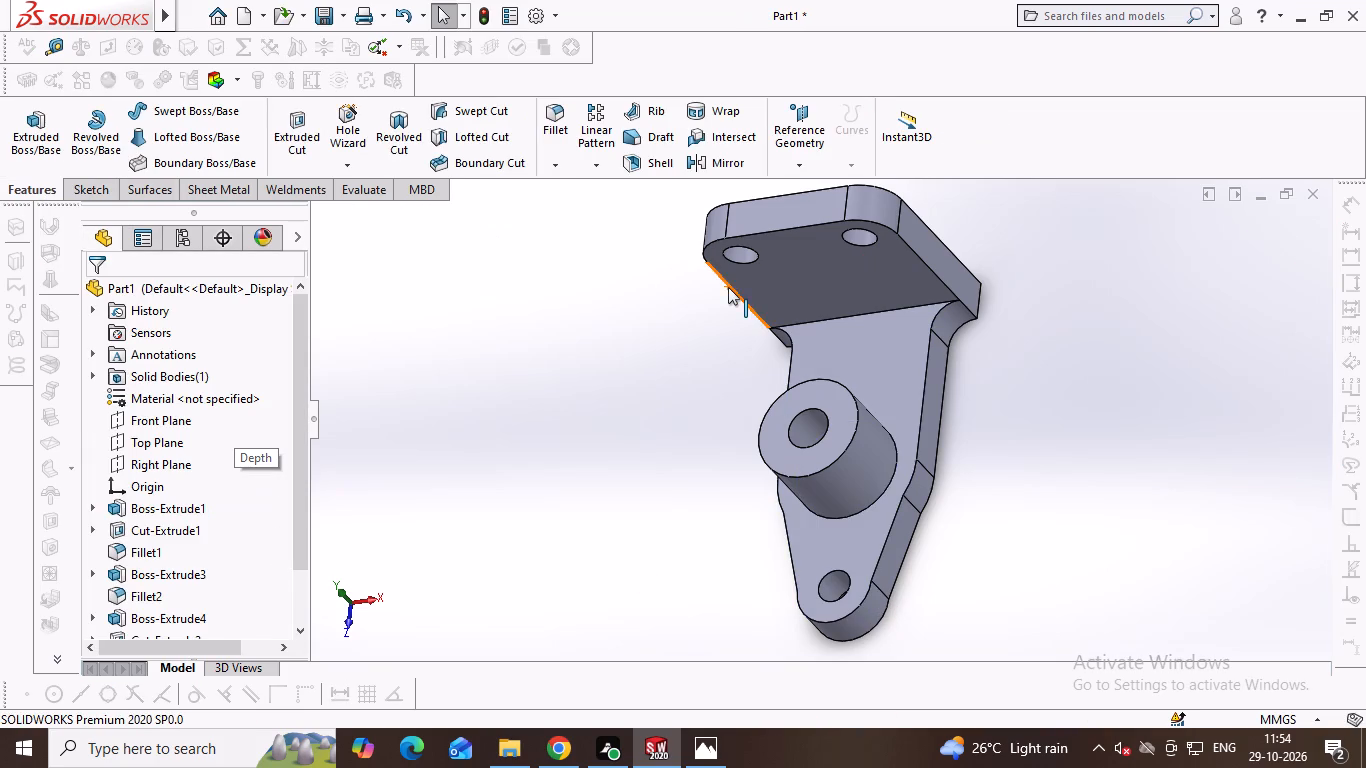
Compare the bracket with the reference drawing, examining the area between the upright plate and the boss where the rib belongs.
{"action": "middle_click_drag", "start_coordinate": [657, 358], "coordinate": [676, 349]}
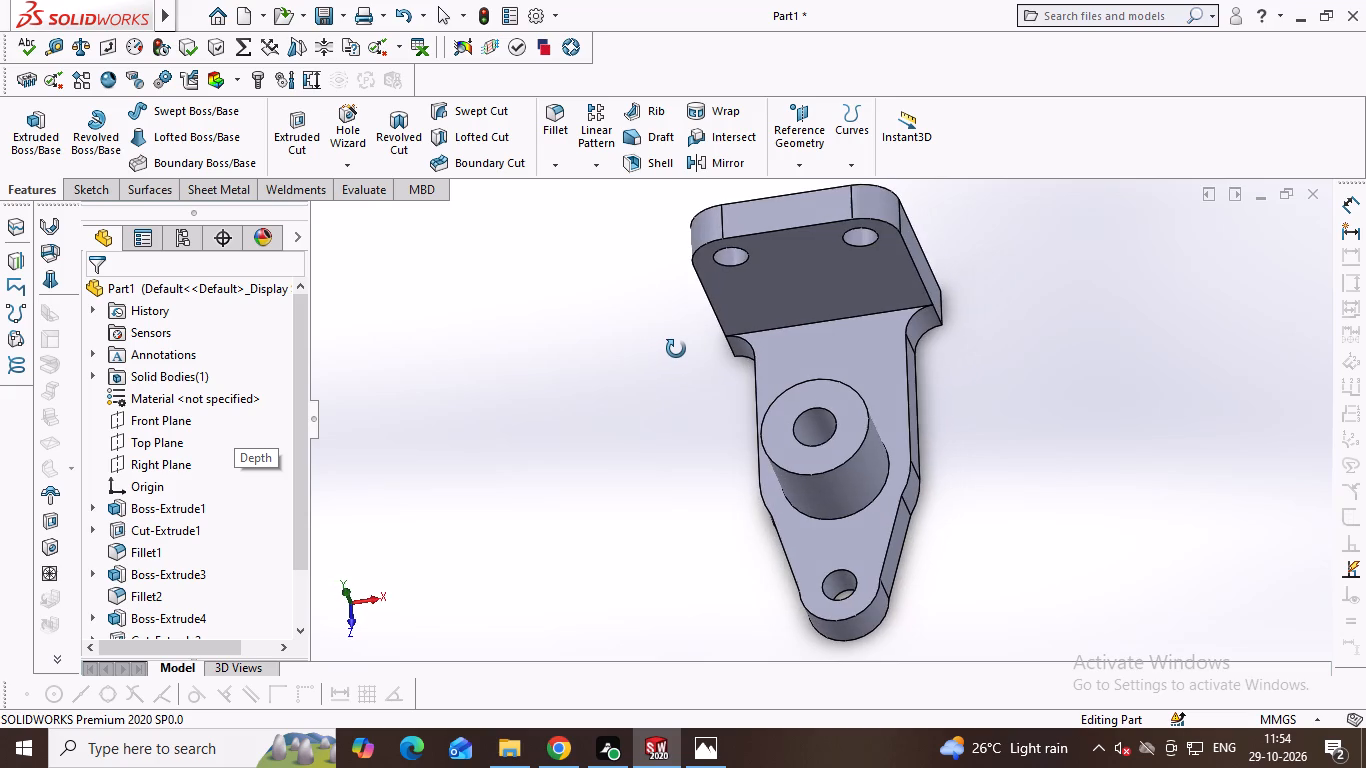
{"action": "middle_click_drag", "start_coordinate": [676, 349], "coordinate": [686, 354]}
{"action": "key", "text": "alt+Tab"}
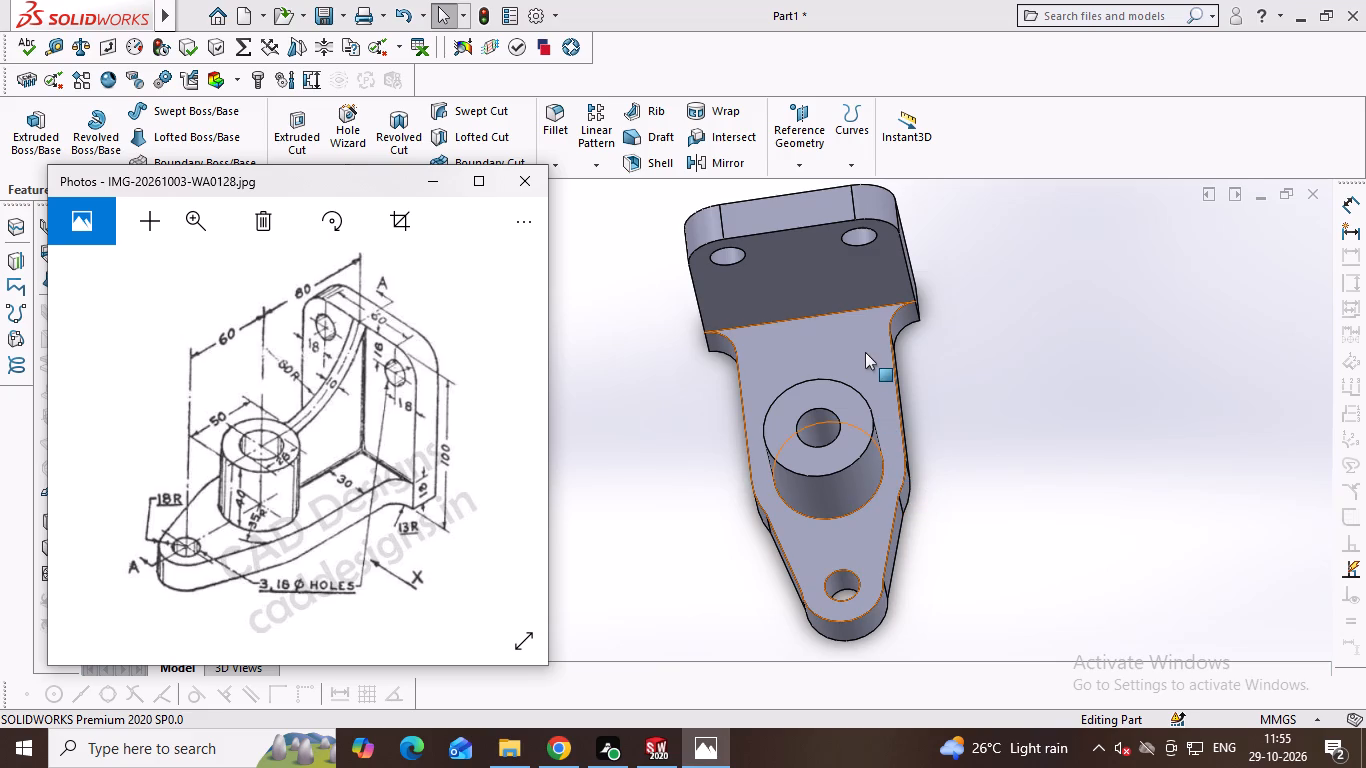
{"action": "middle_click_drag", "start_coordinate": [865, 352], "coordinate": [917, 314]}
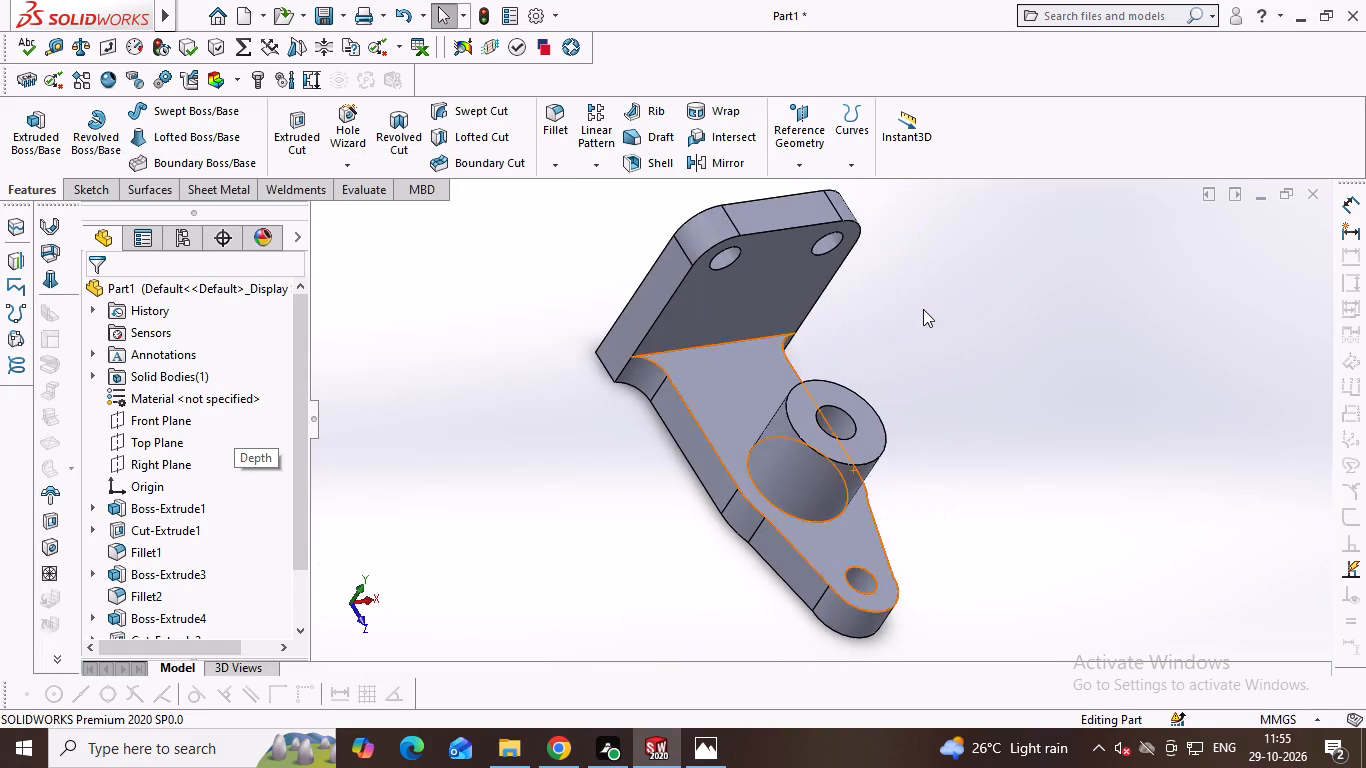
{"action": "key", "text": "alt+Tab"}
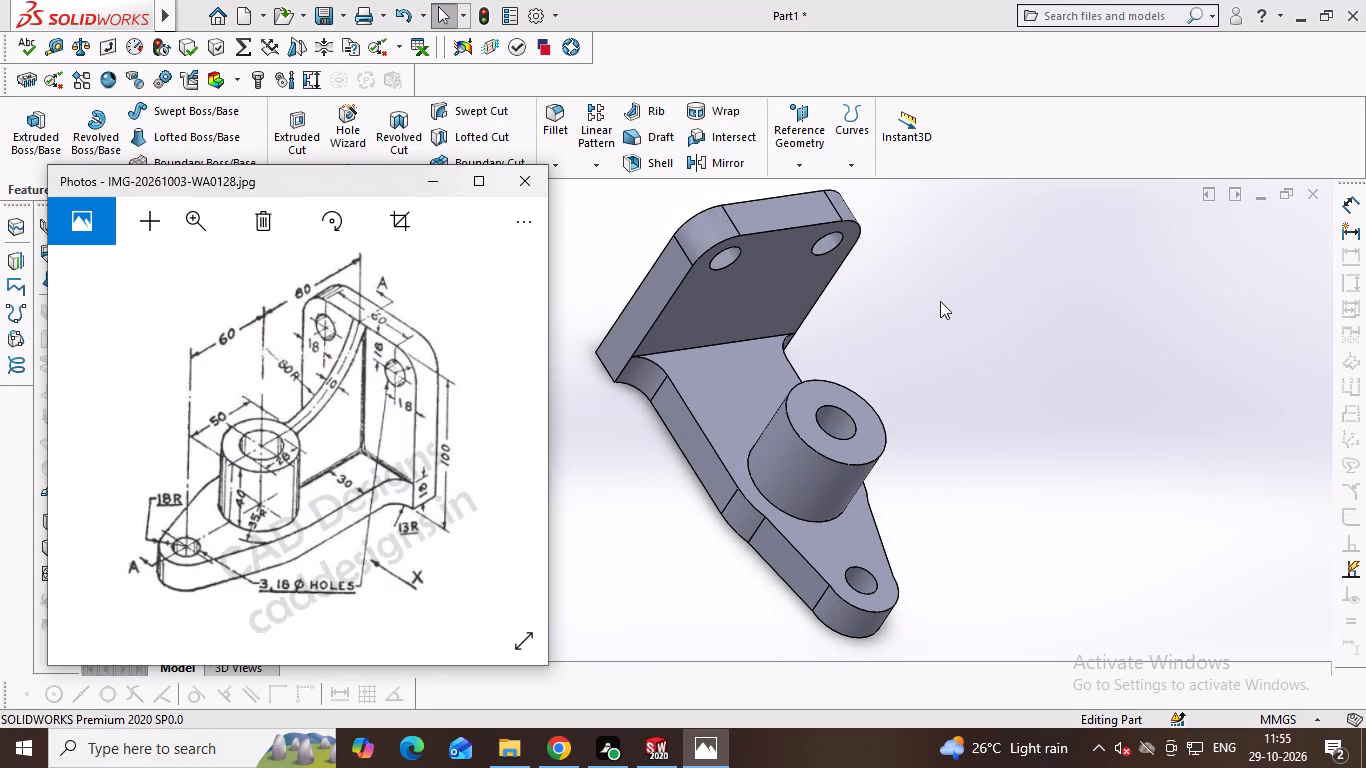
{"action": "key", "text": "alt+Tab"}
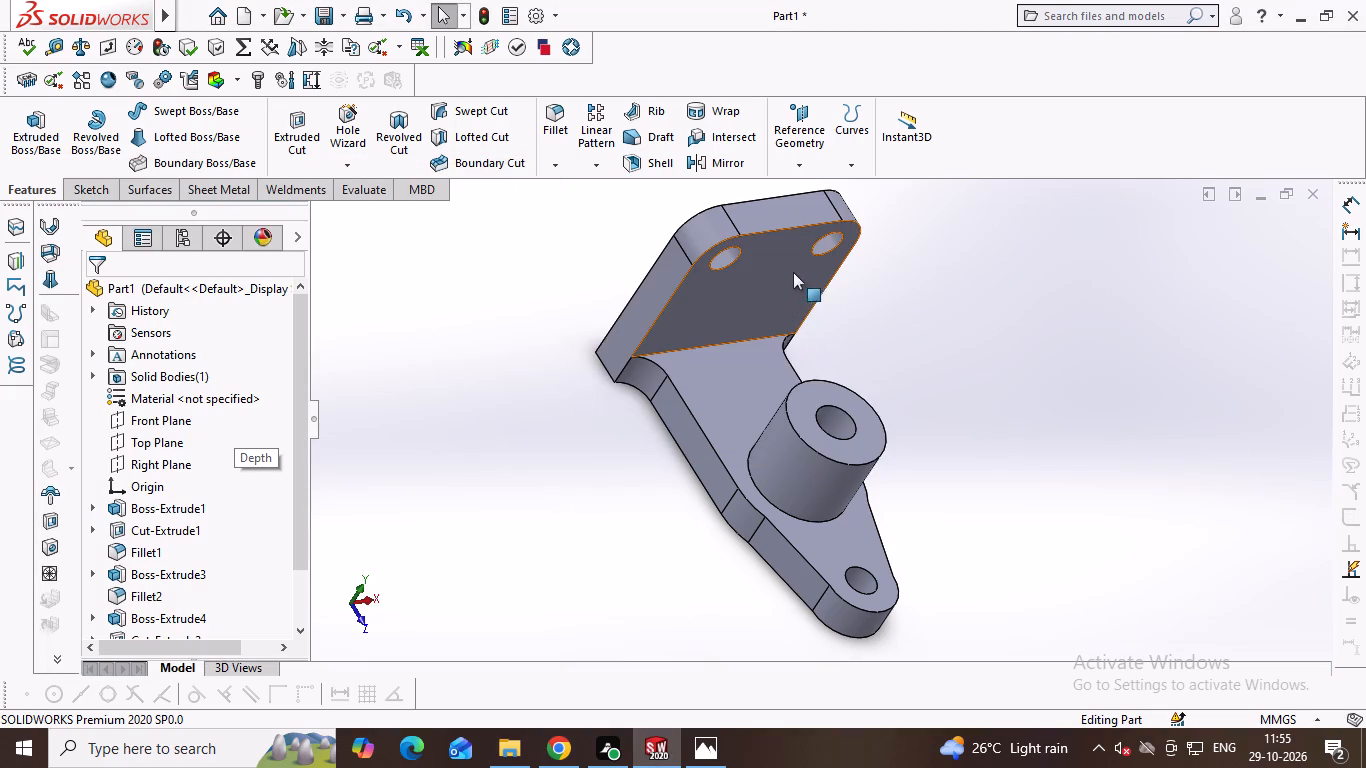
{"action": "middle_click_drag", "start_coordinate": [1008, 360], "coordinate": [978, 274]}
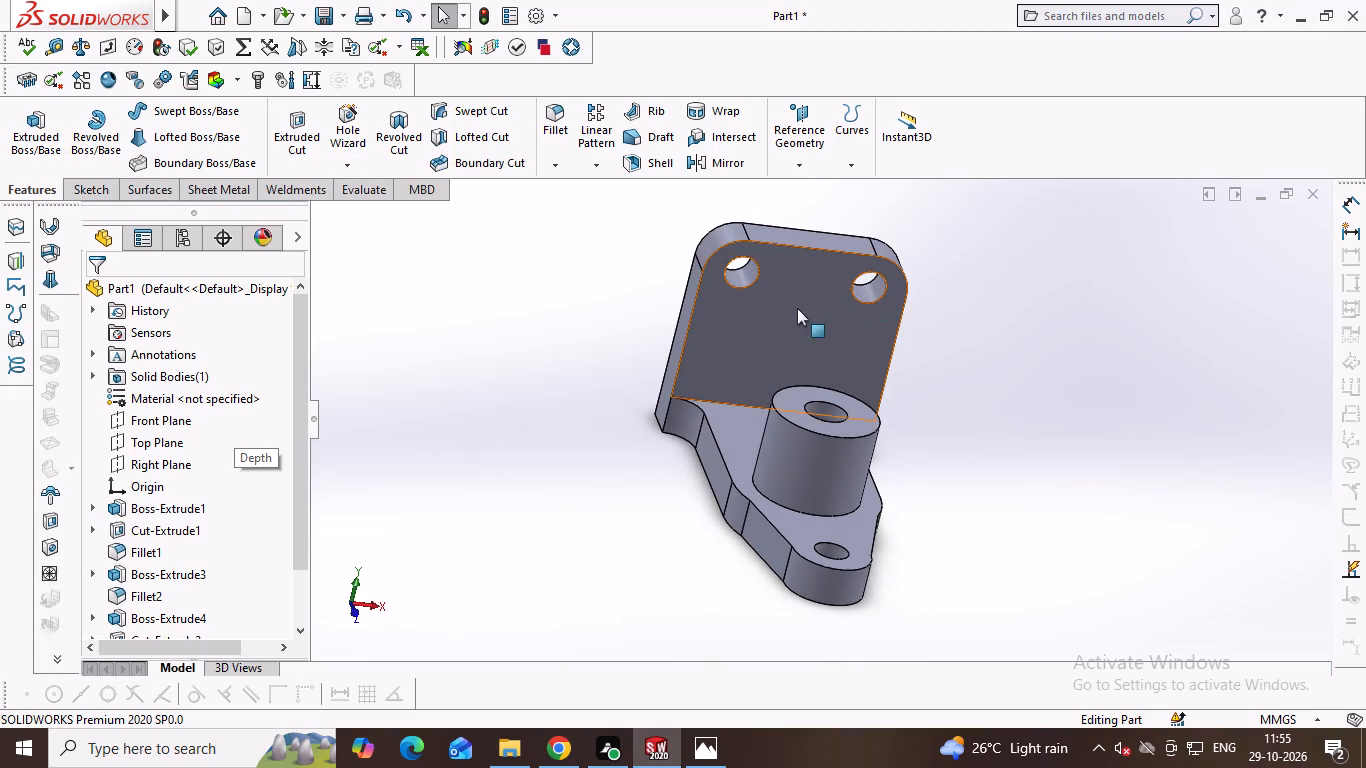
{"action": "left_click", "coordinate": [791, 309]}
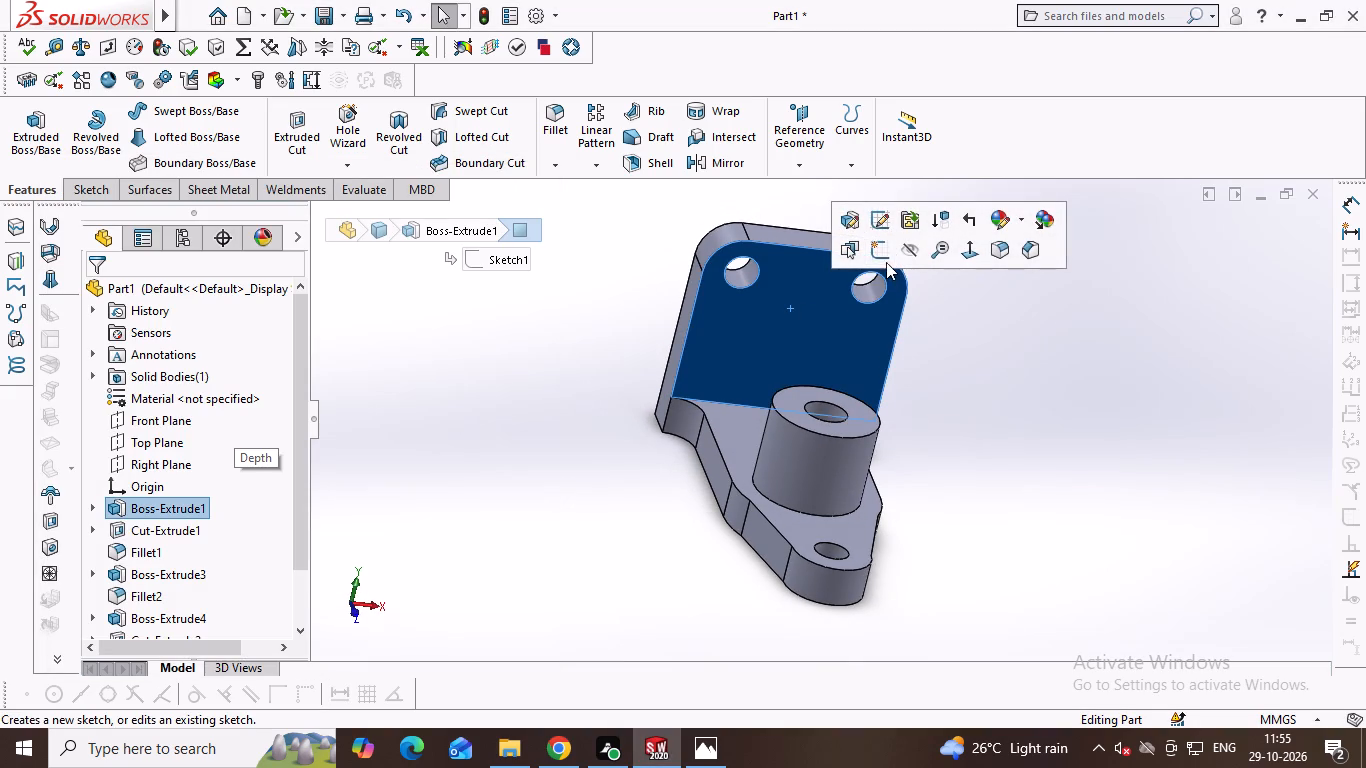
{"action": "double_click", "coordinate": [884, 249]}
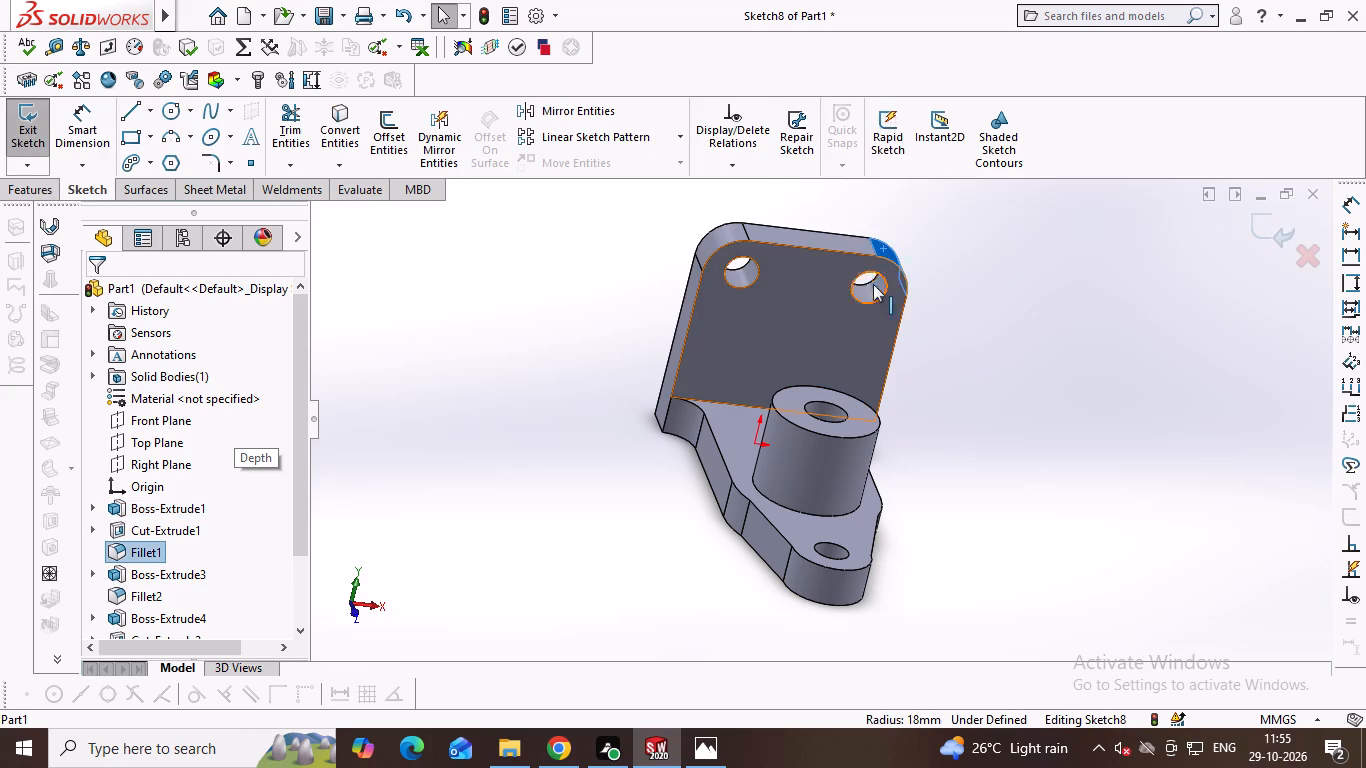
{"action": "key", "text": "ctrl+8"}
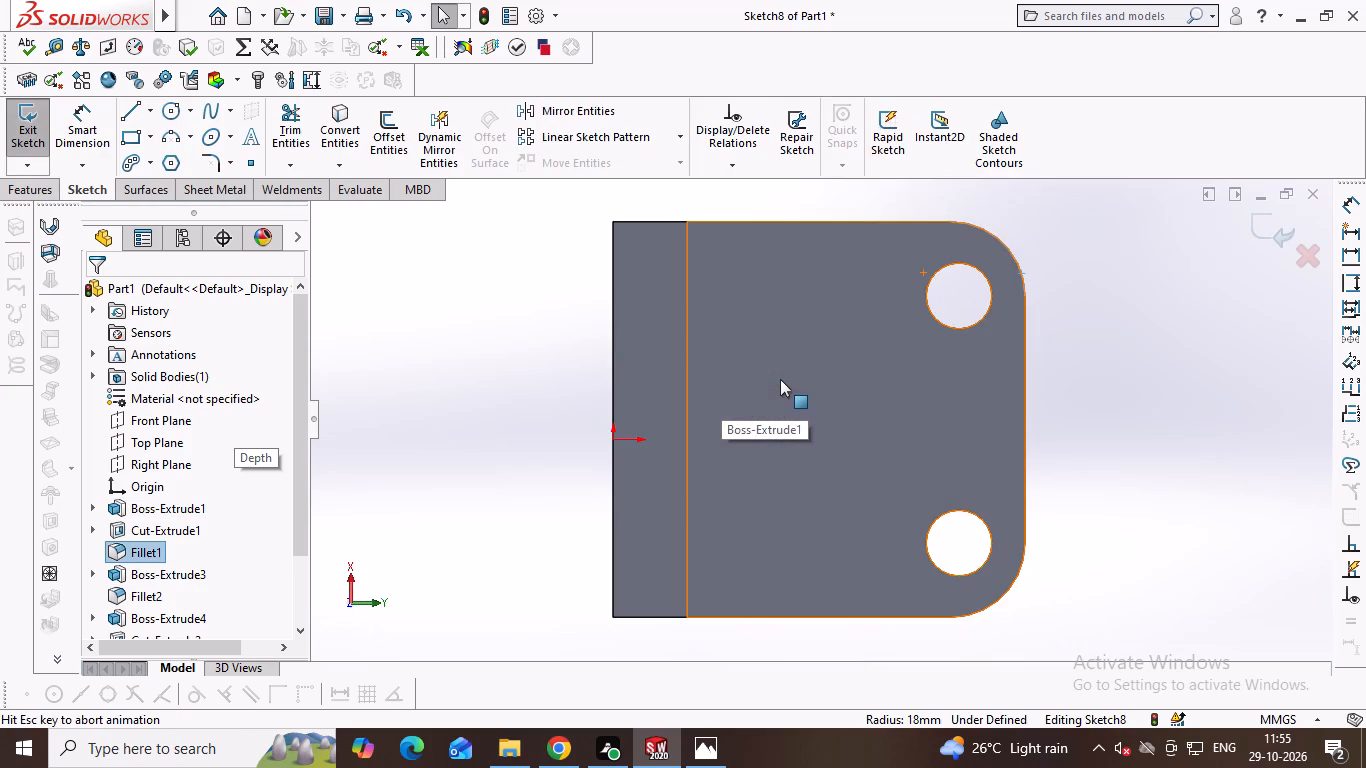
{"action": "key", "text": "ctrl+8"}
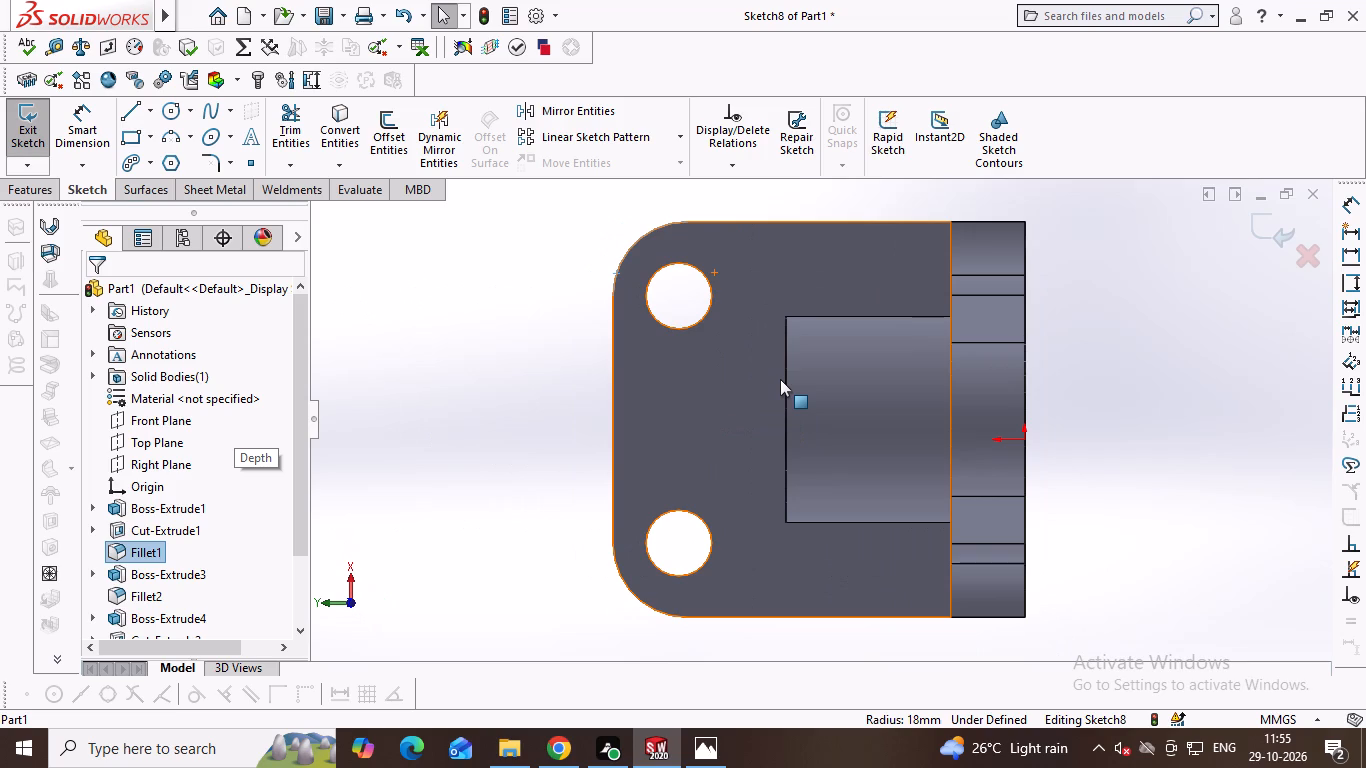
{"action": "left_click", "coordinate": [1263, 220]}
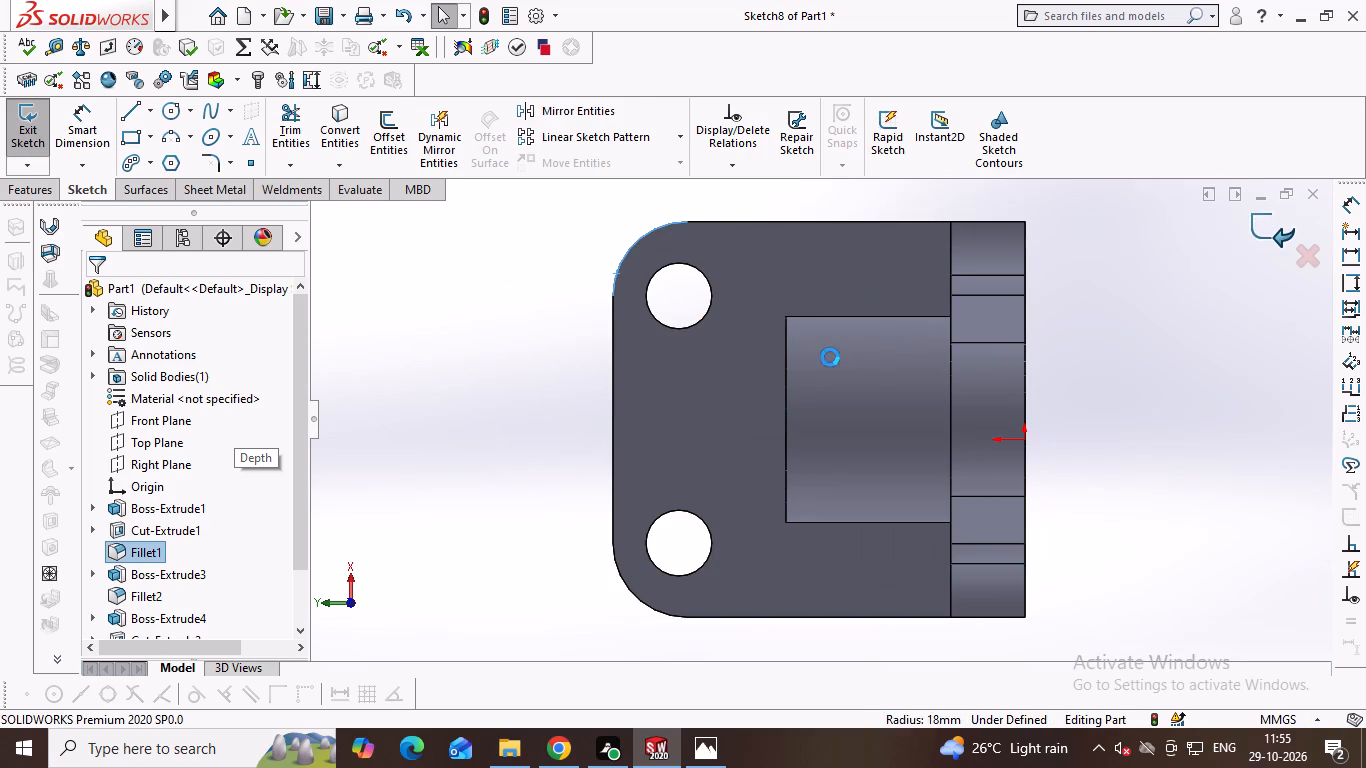
Sketch a 10 mm wide rectangle centred on the upright plate's inner face, from its top edge down to the base surface.
{"action": "left_click", "coordinate": [746, 381]}
{"action": "left_click", "coordinate": [835, 317]}
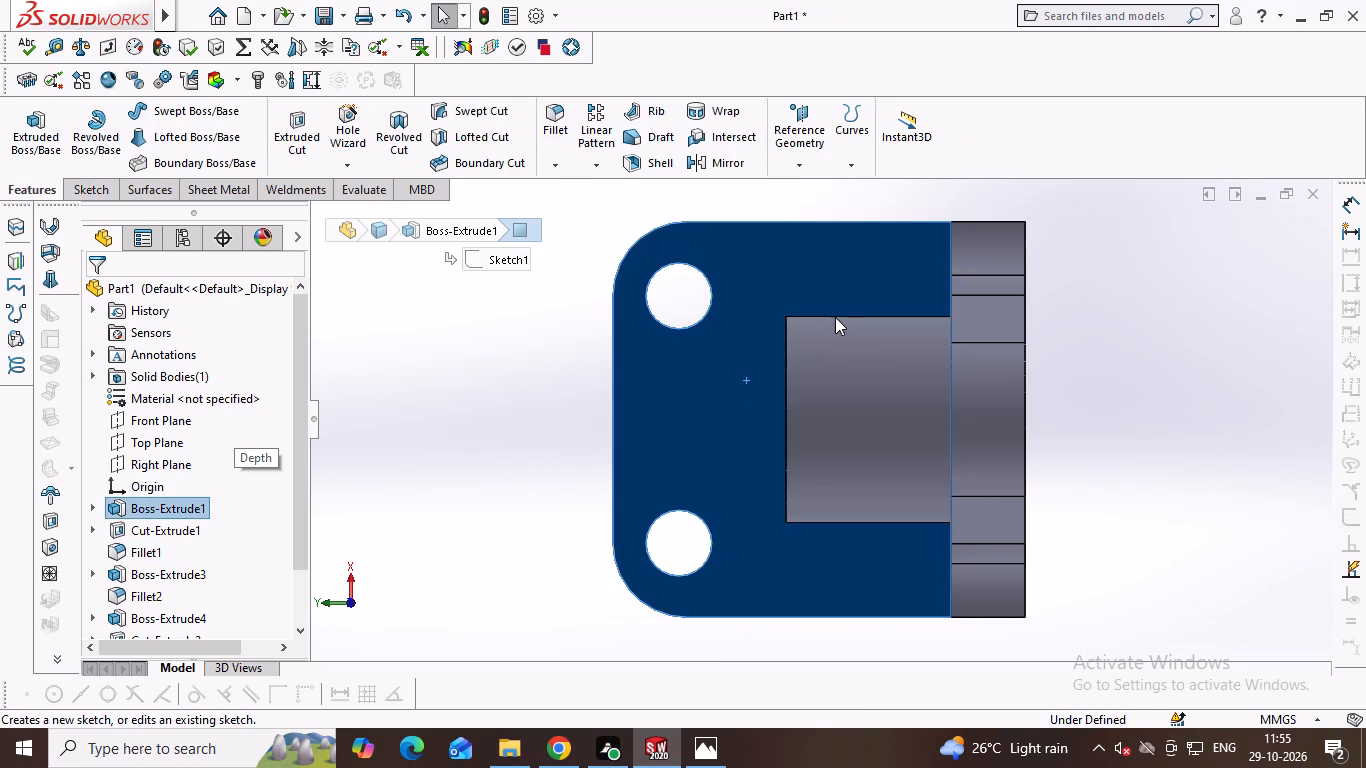
{"action": "key", "text": "ctrl+8"}
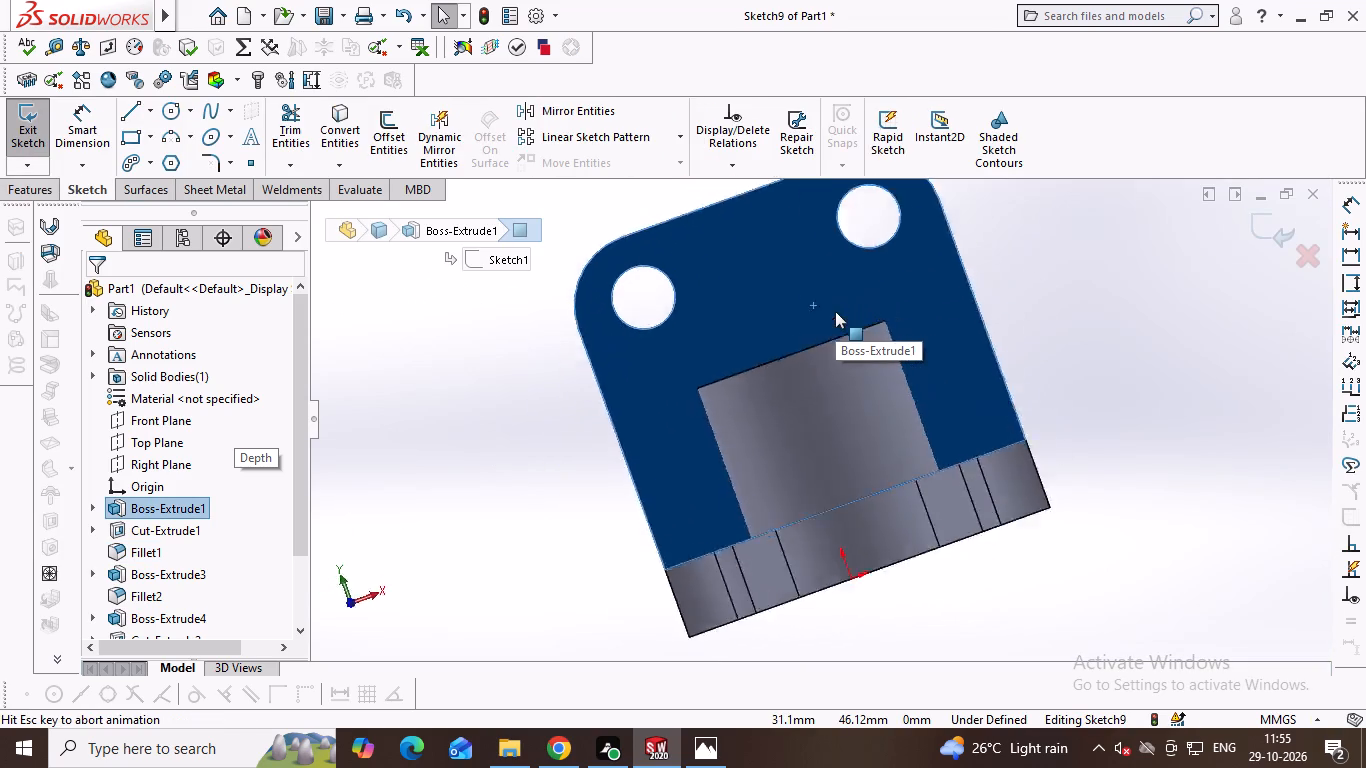
{"action": "right_click_drag", "start_coordinate": [877, 309], "coordinate": [734, 333]}
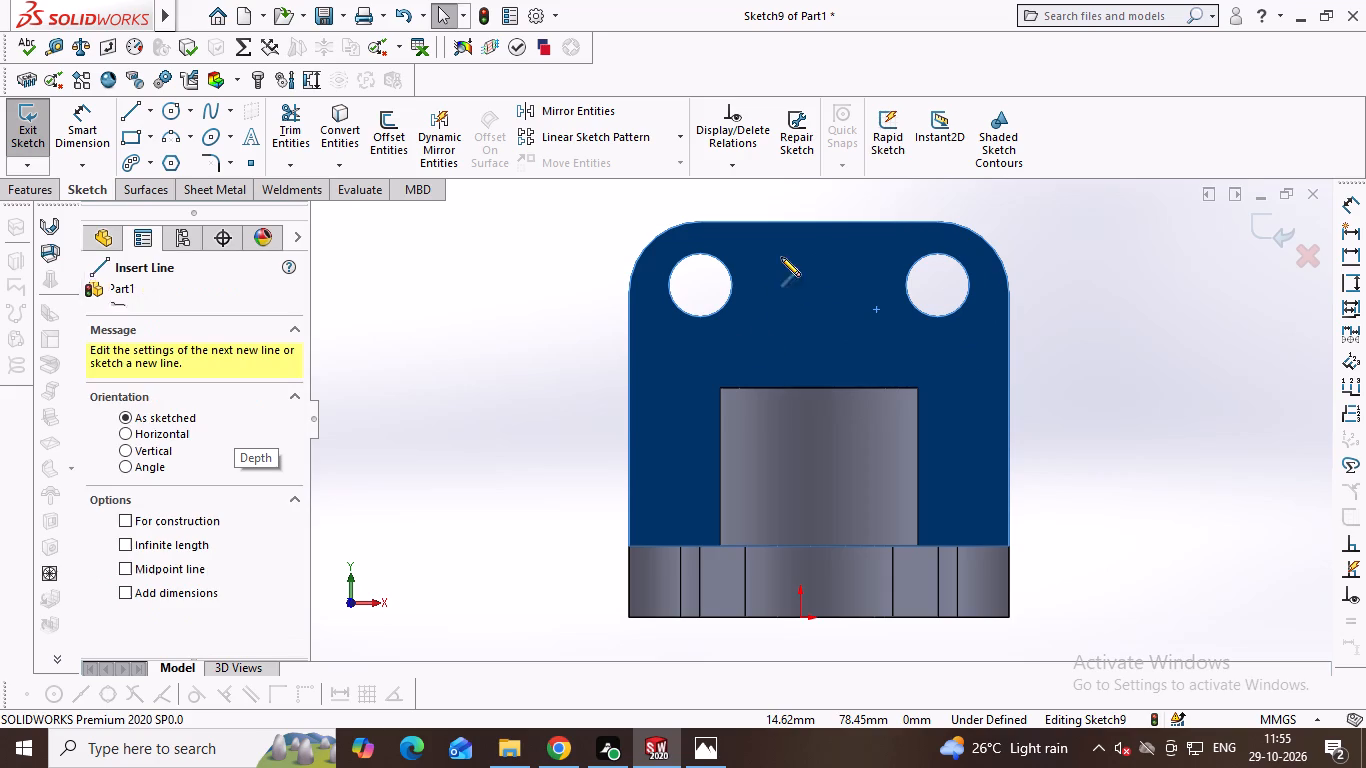
{"action": "left_click", "coordinate": [821, 225]}
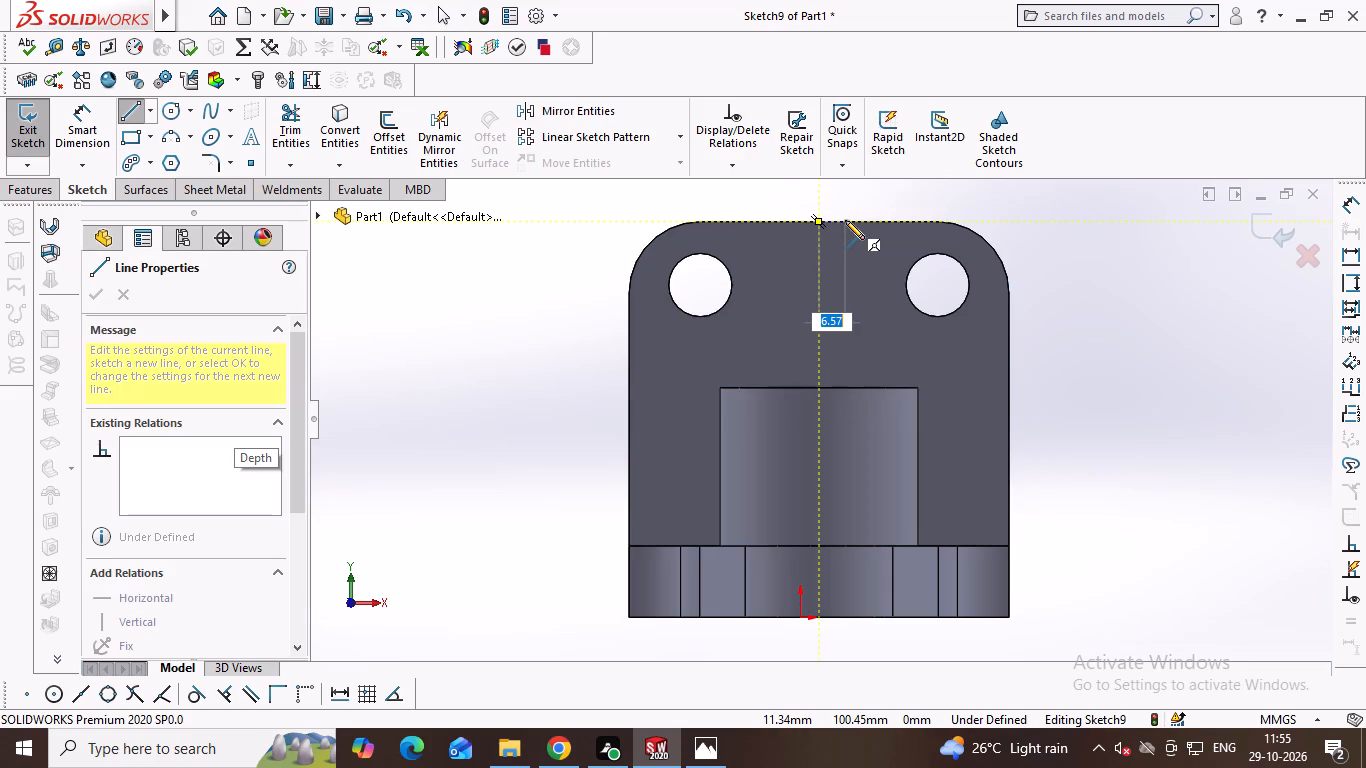
{"action": "key", "text": "5"}
{"action": "key", "text": "Return"}
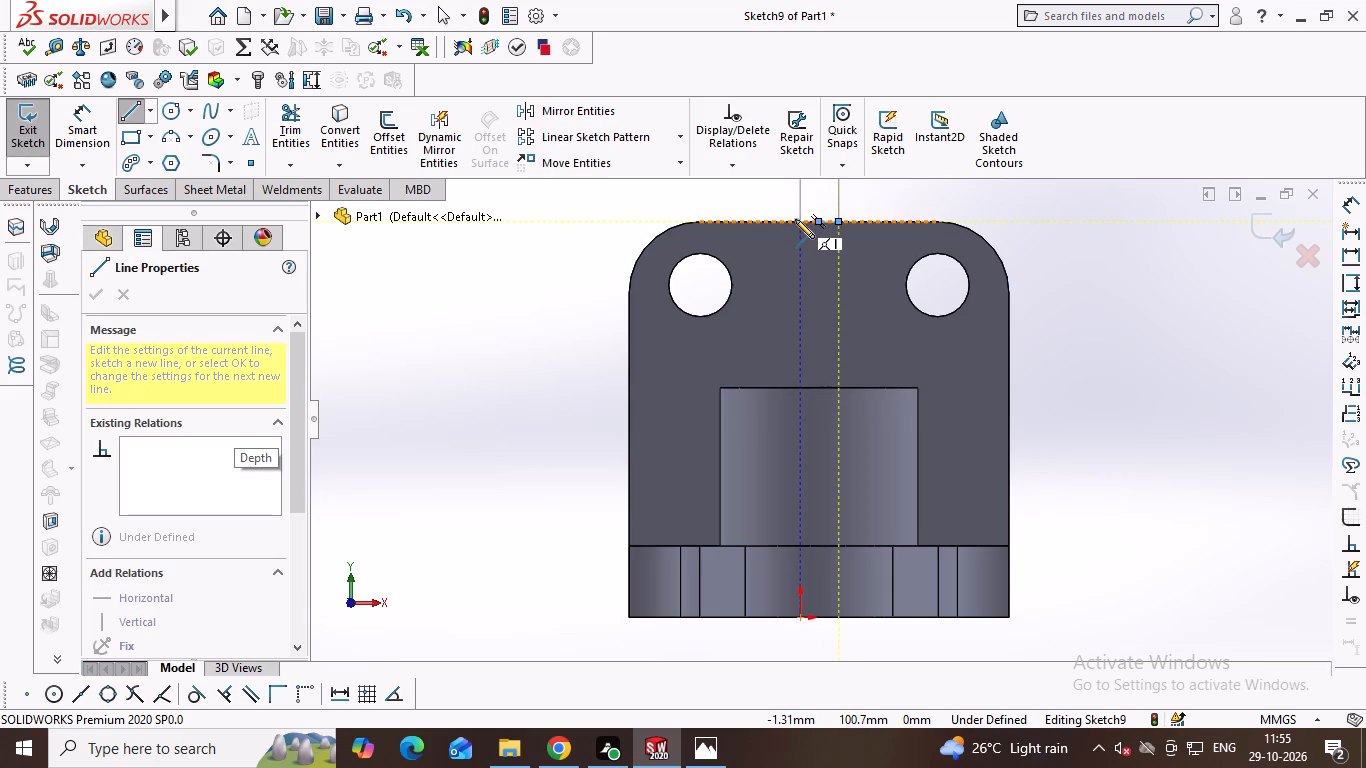
{"action": "type", "text": "10"}
{"action": "key", "text": "Return"}
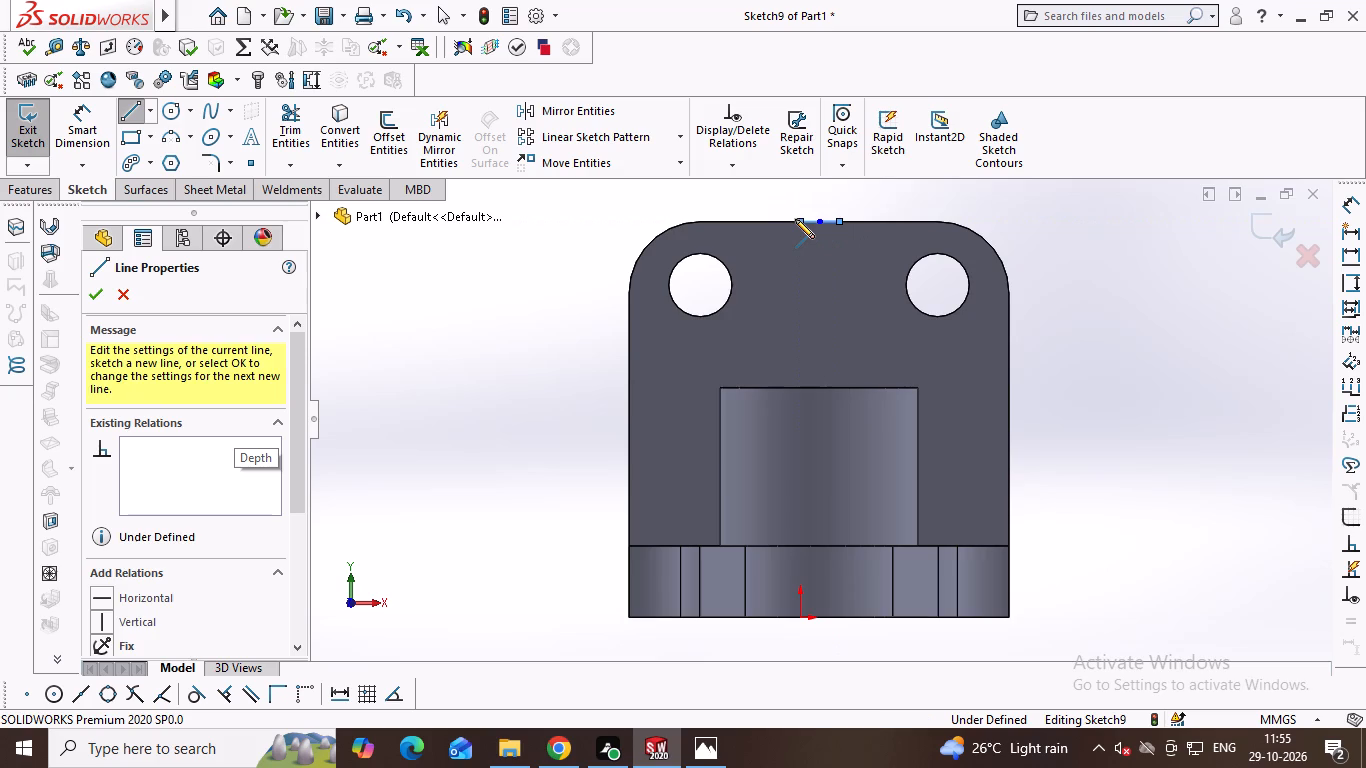
{"action": "left_click", "coordinate": [798, 544]}
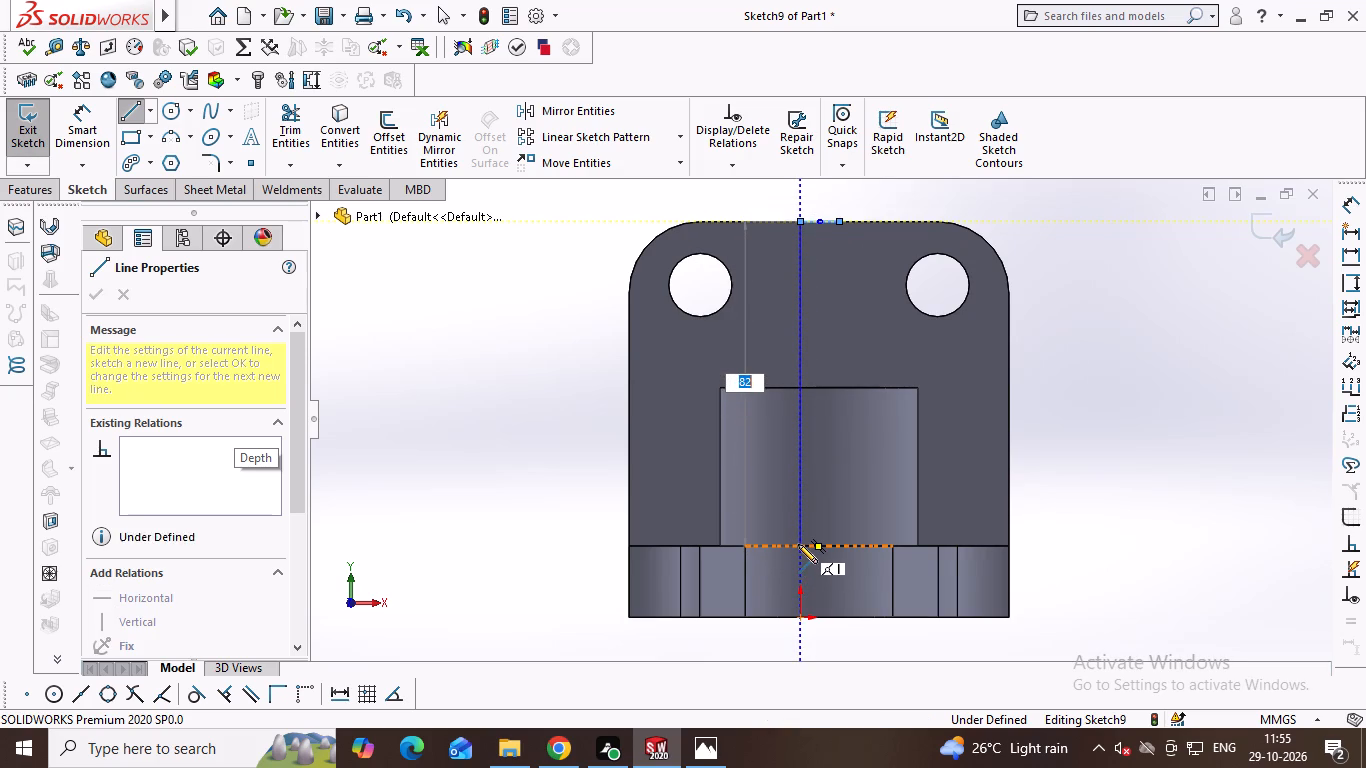
{"action": "left_click", "coordinate": [839, 546]}
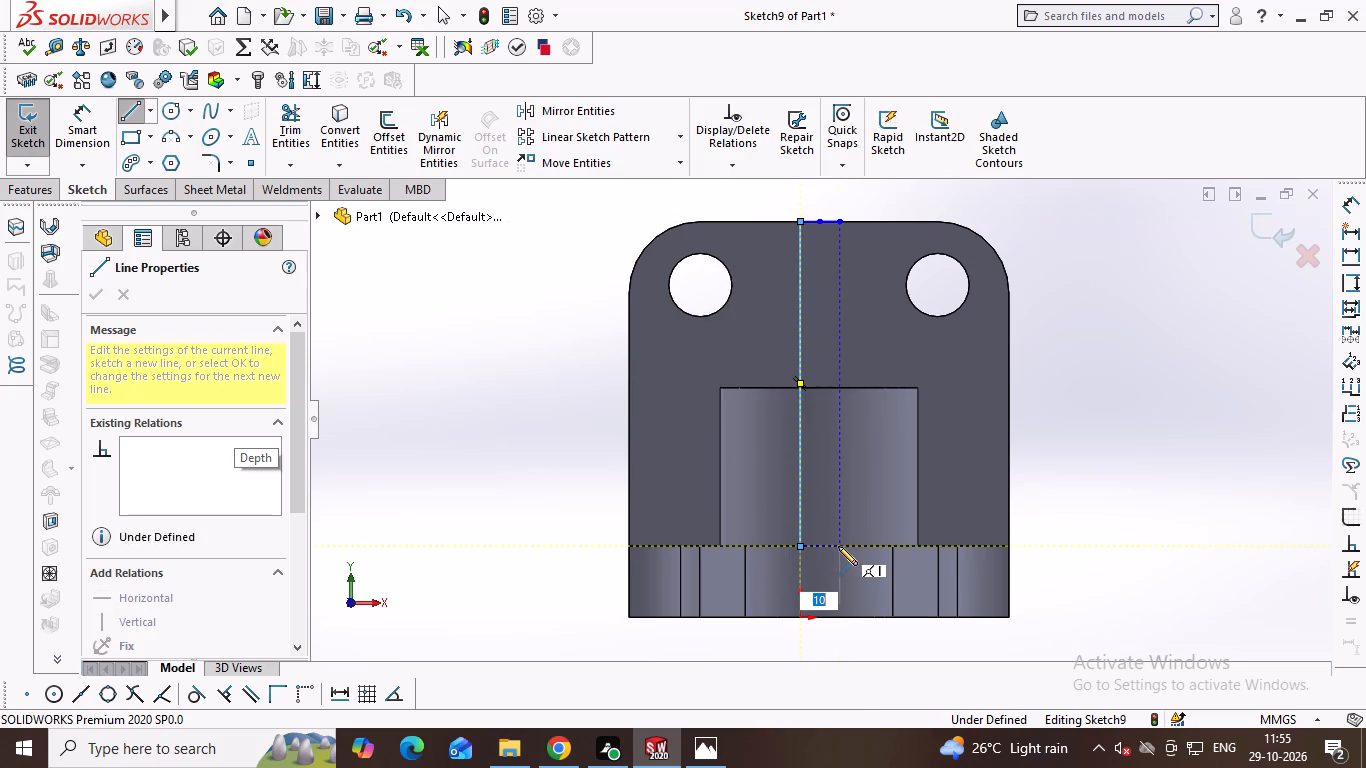
{"action": "left_click", "coordinate": [839, 221]}
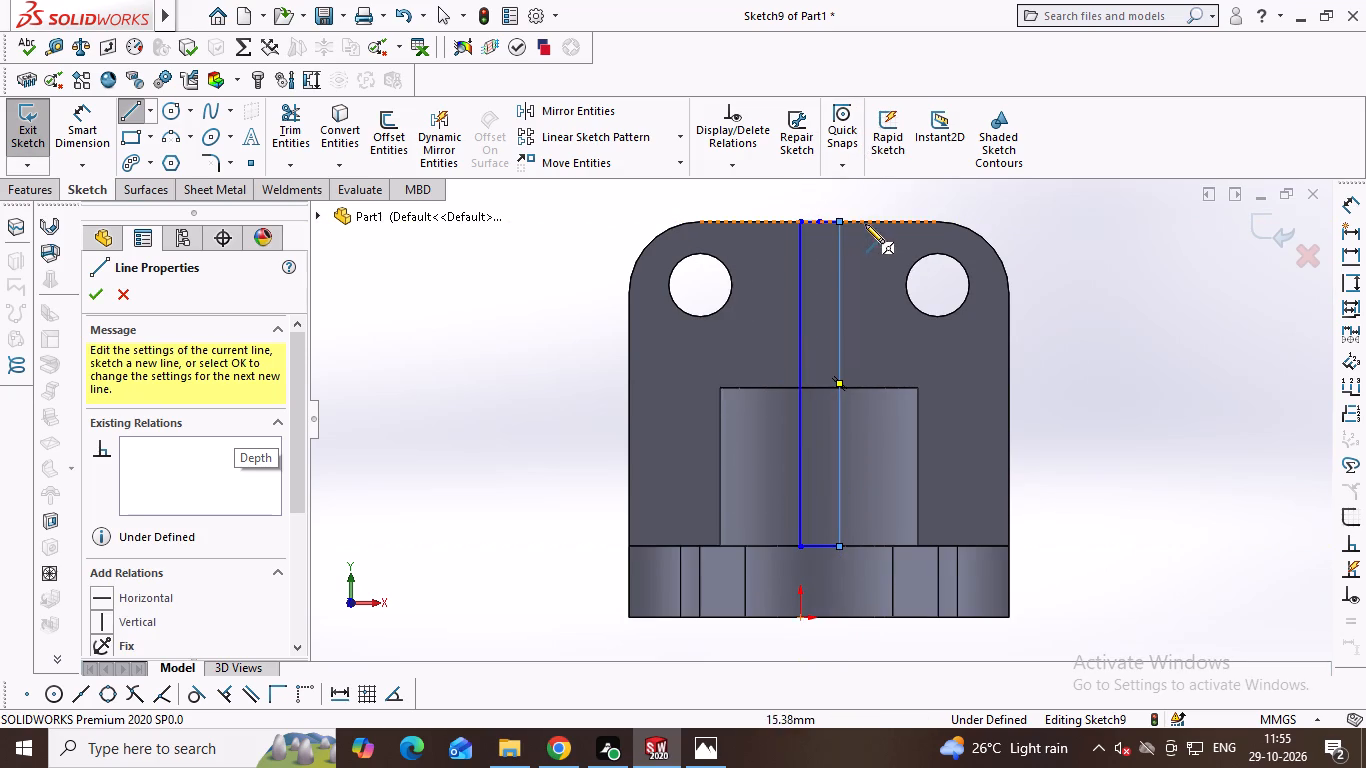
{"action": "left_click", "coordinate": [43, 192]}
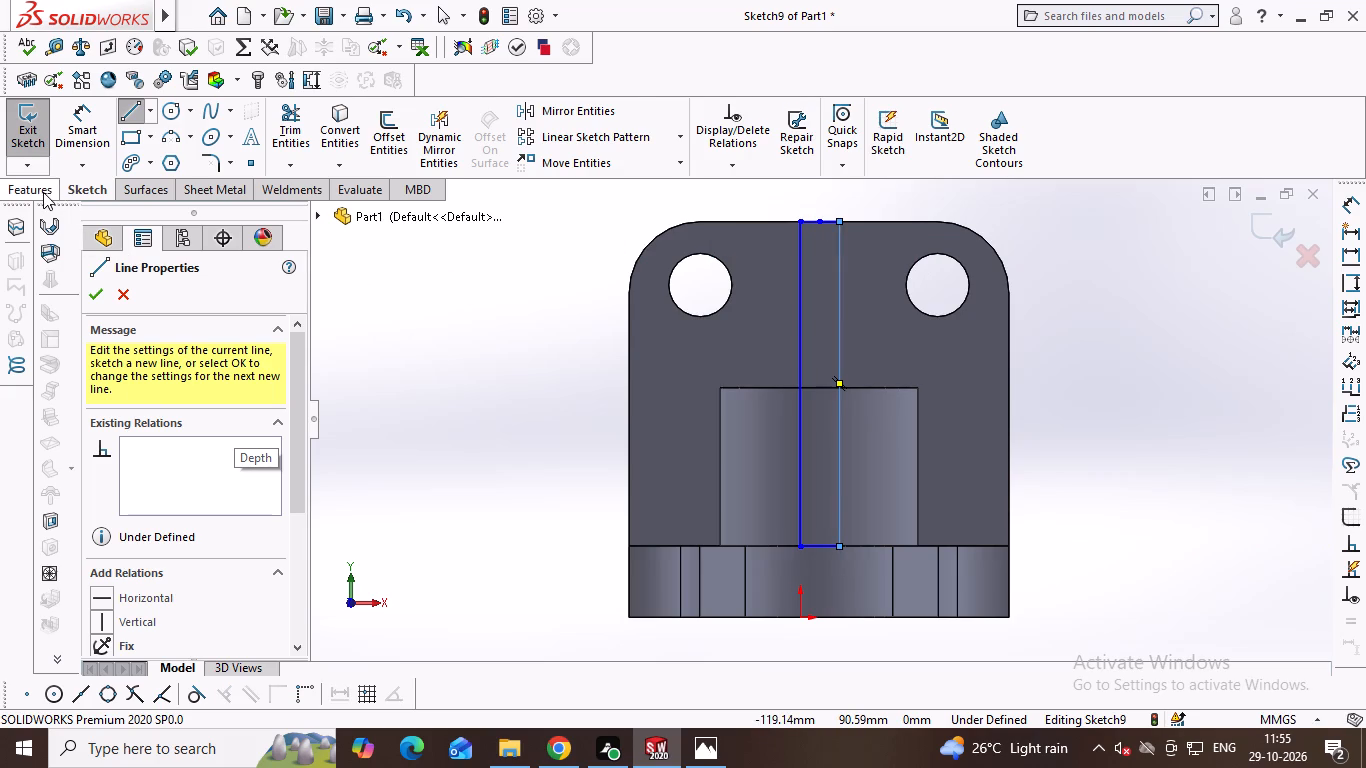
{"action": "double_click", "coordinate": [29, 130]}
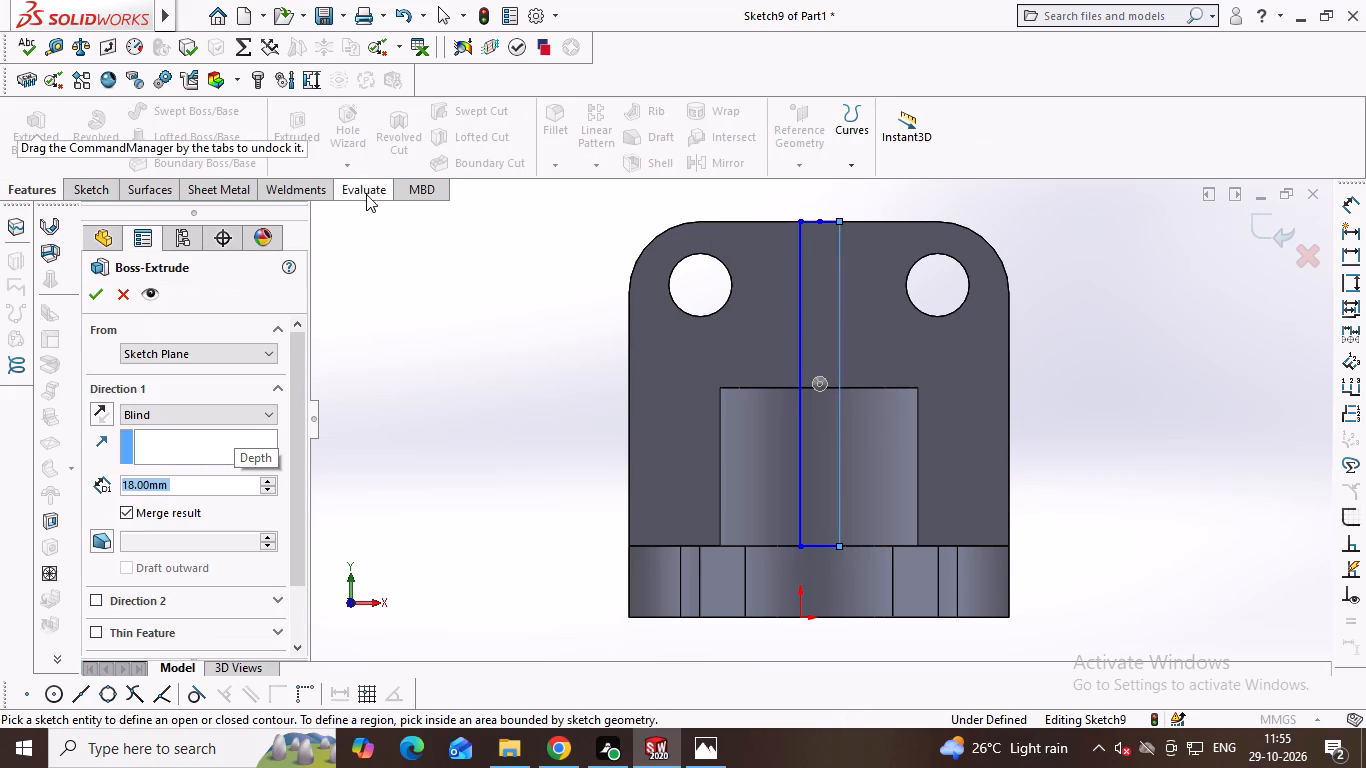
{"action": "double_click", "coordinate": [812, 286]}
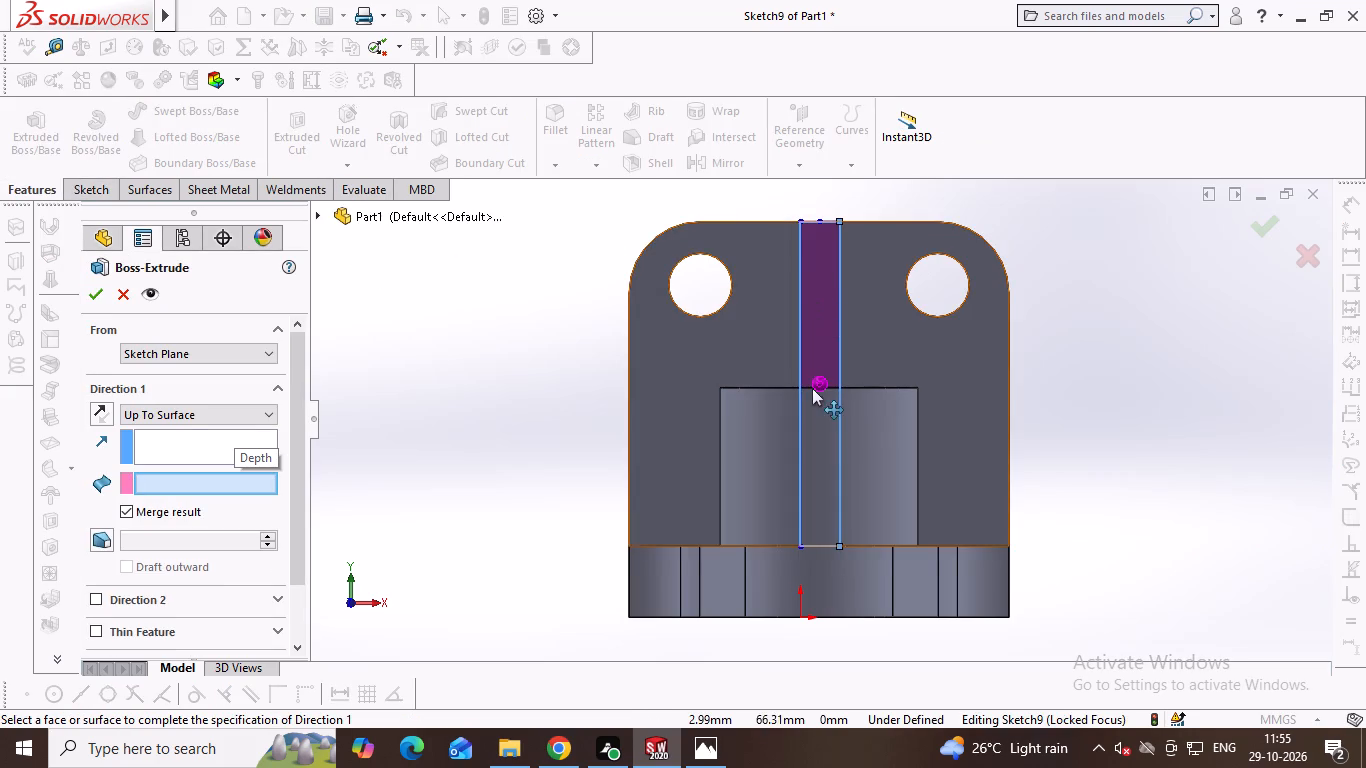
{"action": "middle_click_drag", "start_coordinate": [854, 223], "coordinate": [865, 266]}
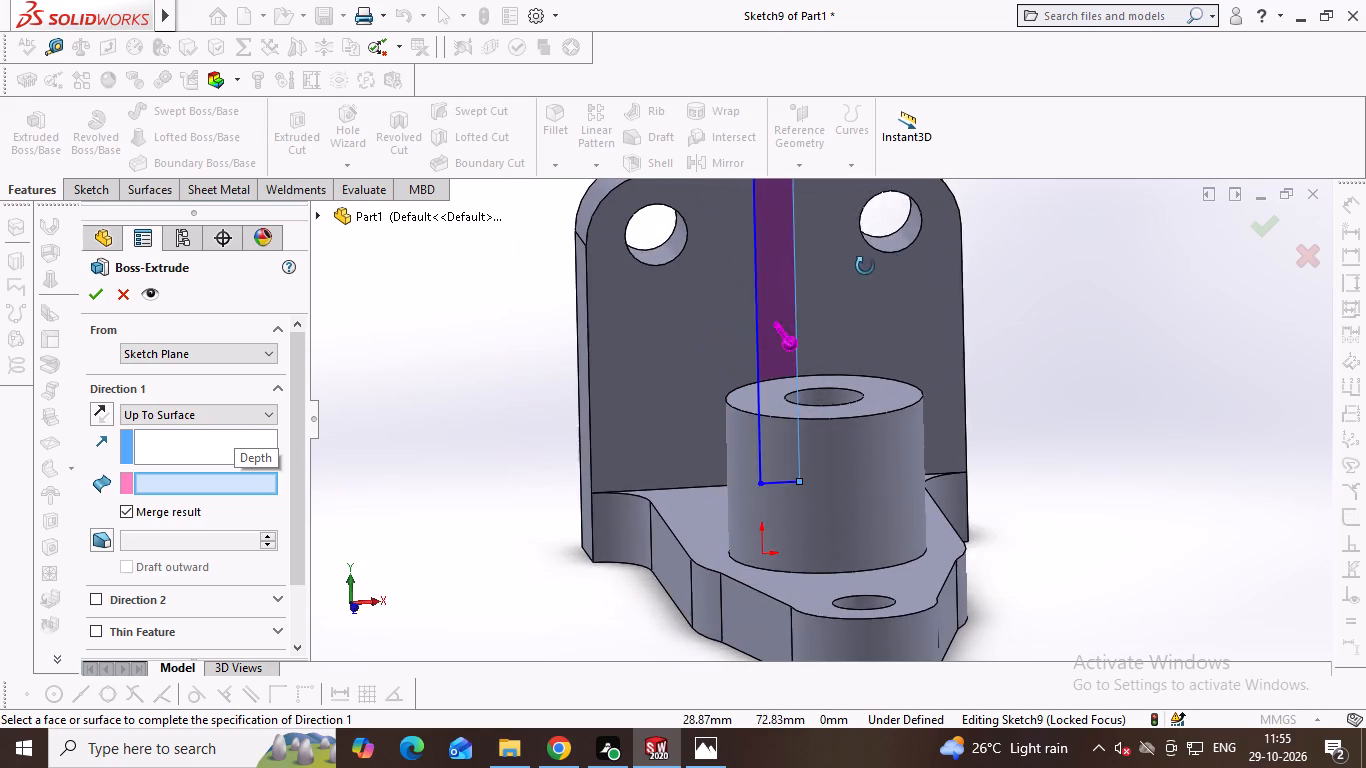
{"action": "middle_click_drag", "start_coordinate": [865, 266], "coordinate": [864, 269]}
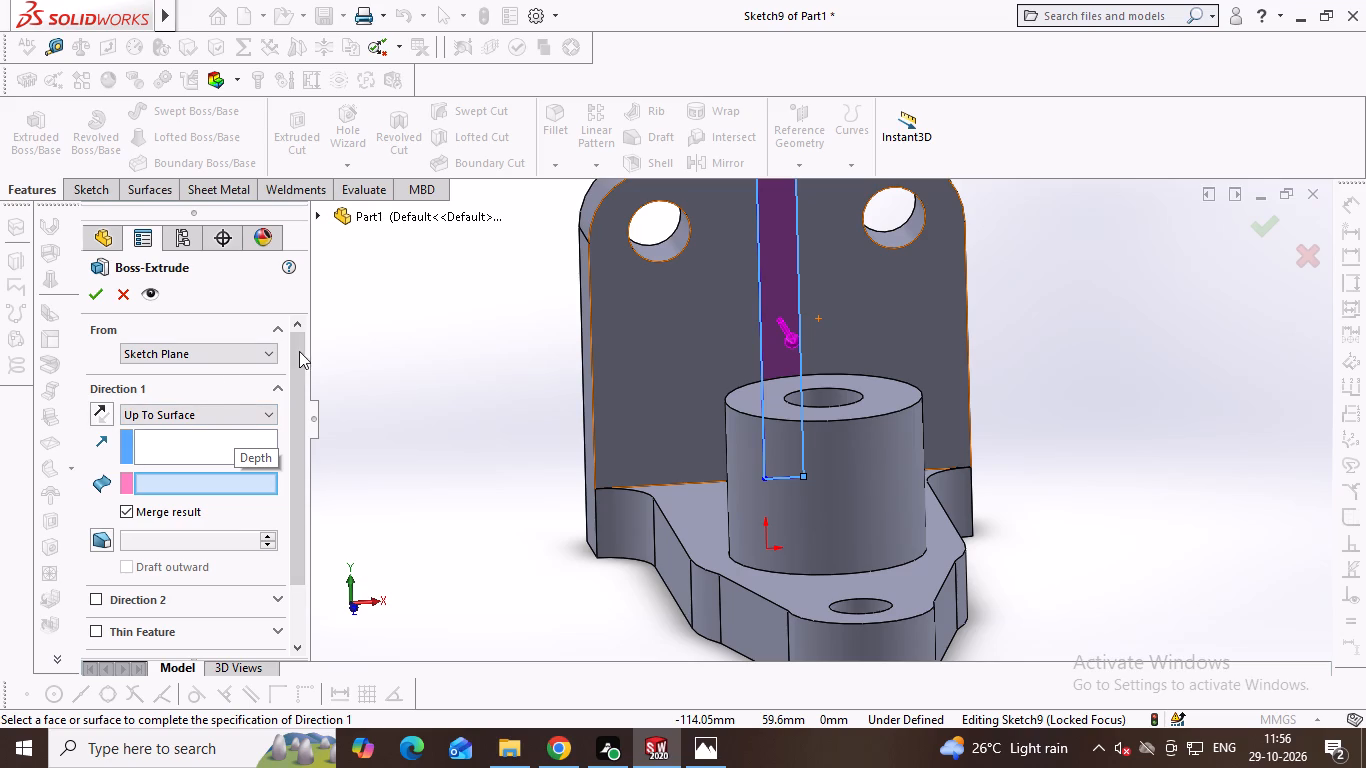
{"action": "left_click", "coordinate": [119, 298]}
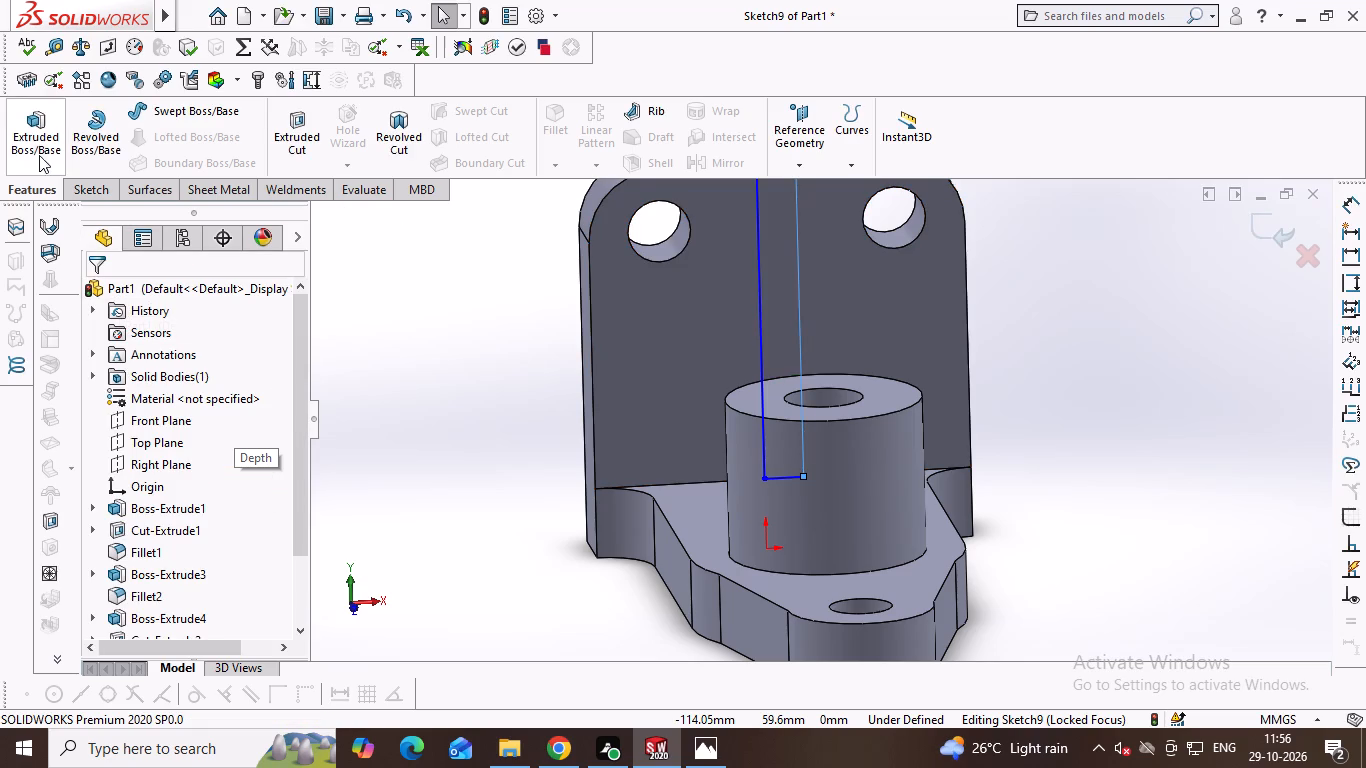
Extrude the narrow rectangle 80 mm from the upright plate towards the boss as a solid rib block.
{"action": "left_click", "coordinate": [28, 137]}
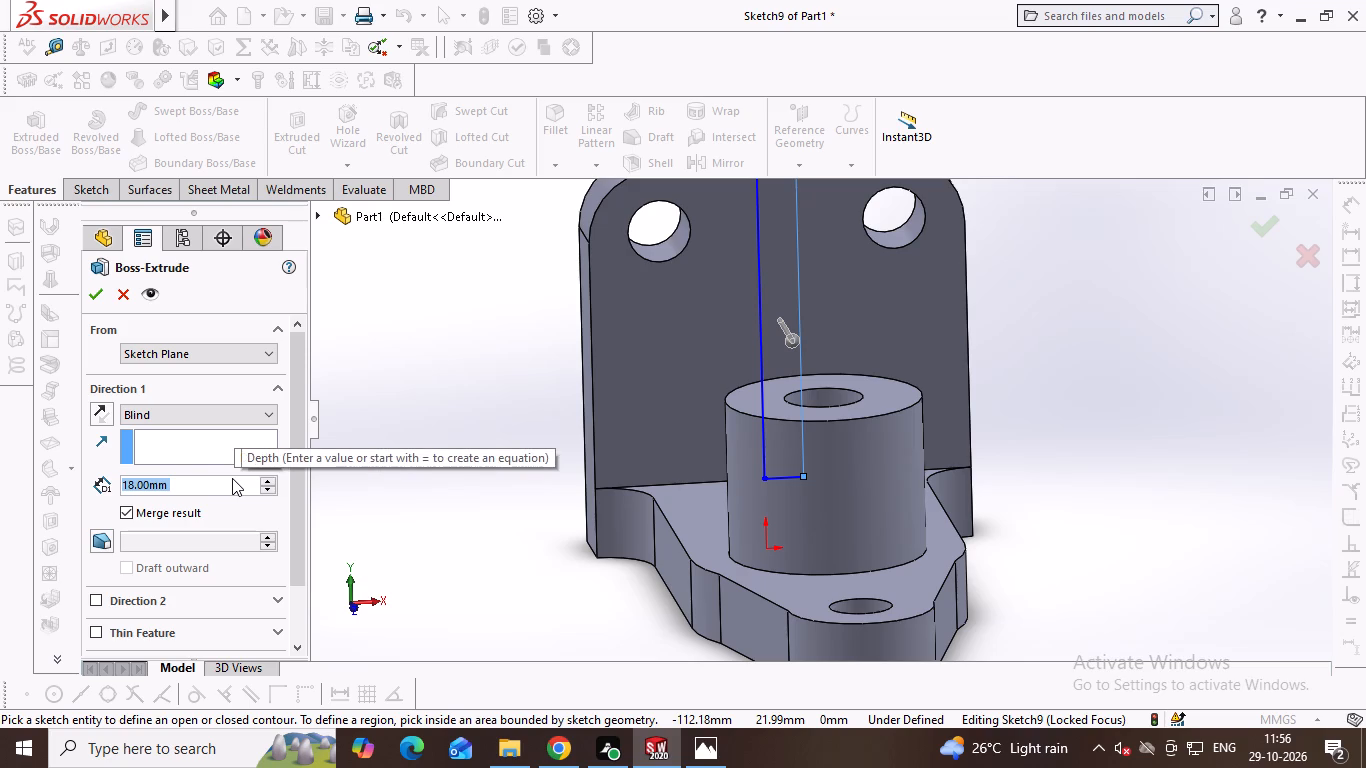
{"action": "type", "text": "80"}
{"action": "key", "text": "Return"}
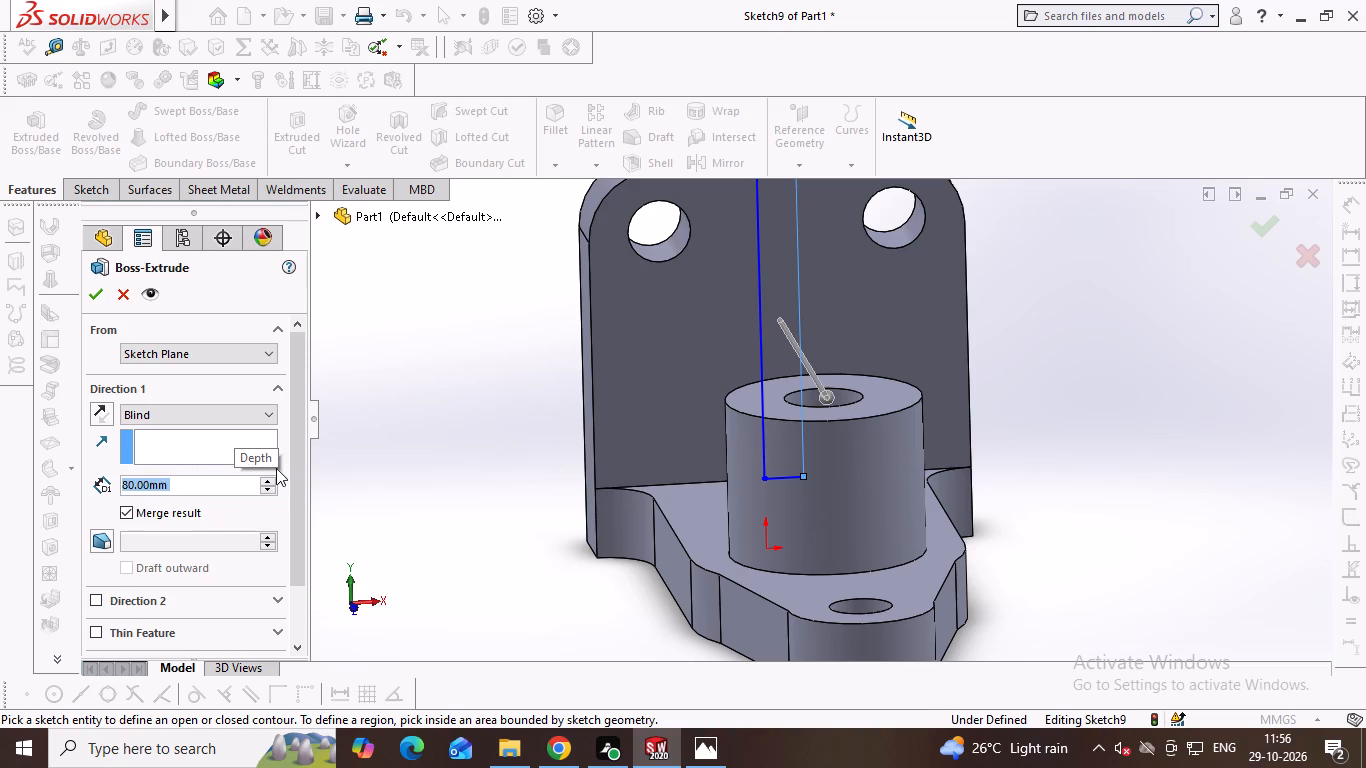
{"action": "left_click", "coordinate": [787, 276]}
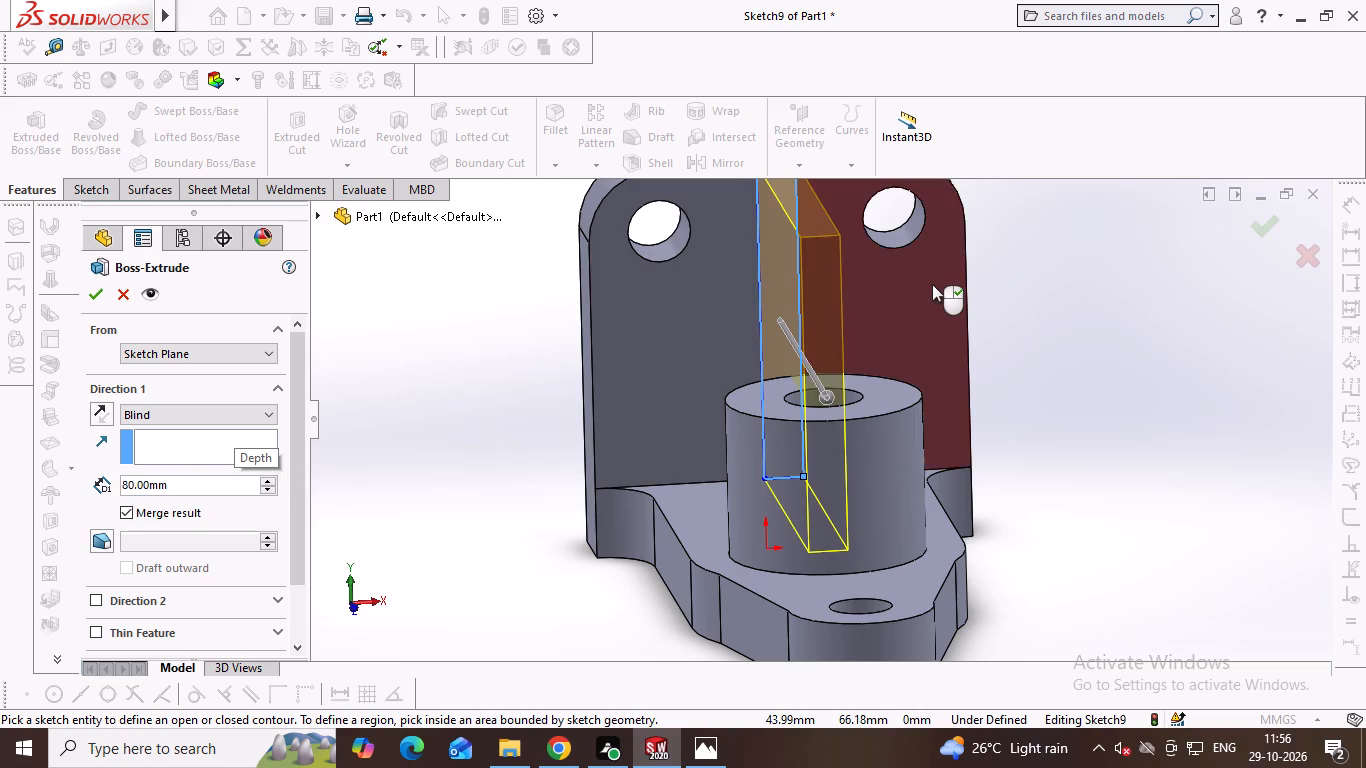
{"action": "key", "text": "Return"}
Examine the rib block from several angles, including its free end and where it meets the boss and its bore.
{"action": "middle_click_drag", "start_coordinate": [987, 234], "coordinate": [986, 234]}
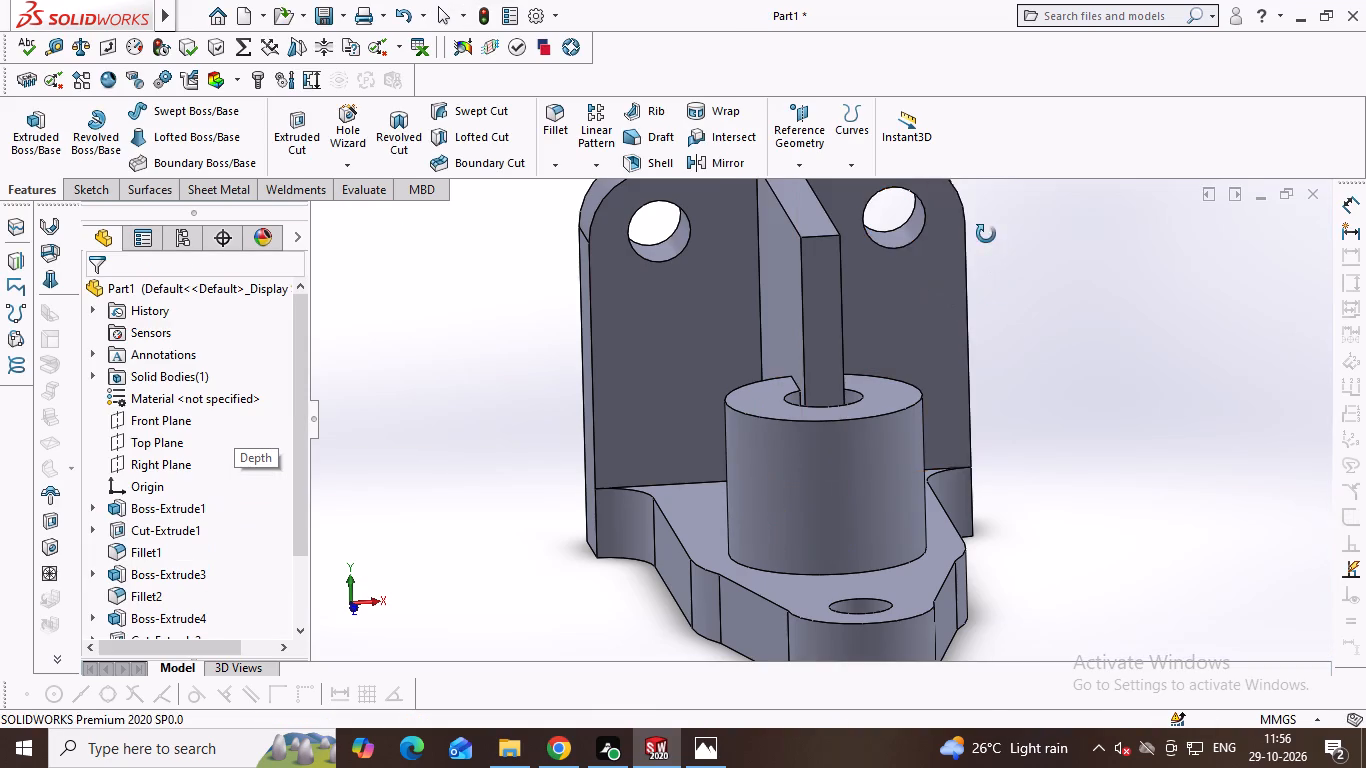
{"action": "middle_click_drag", "start_coordinate": [986, 234], "coordinate": [1008, 354]}
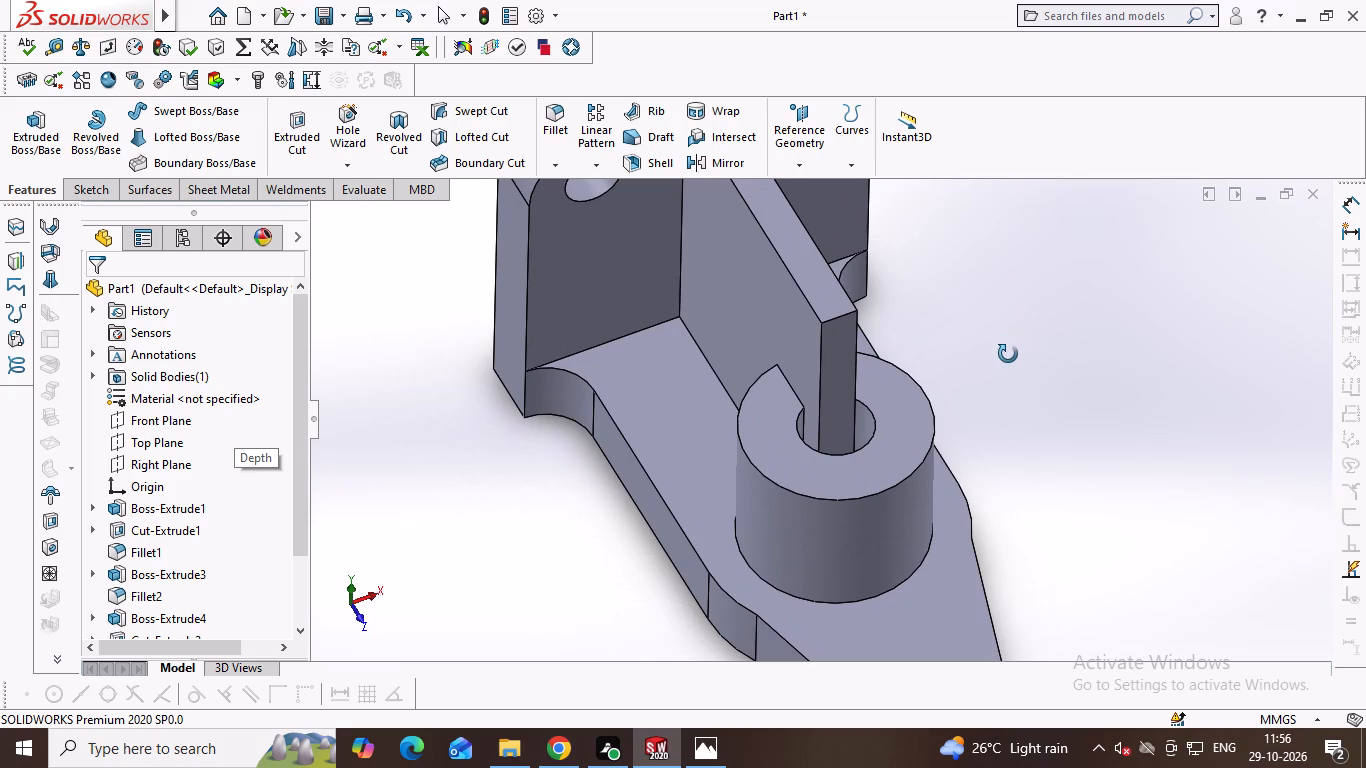
{"action": "middle_click_drag", "start_coordinate": [1008, 354], "coordinate": [1030, 334]}
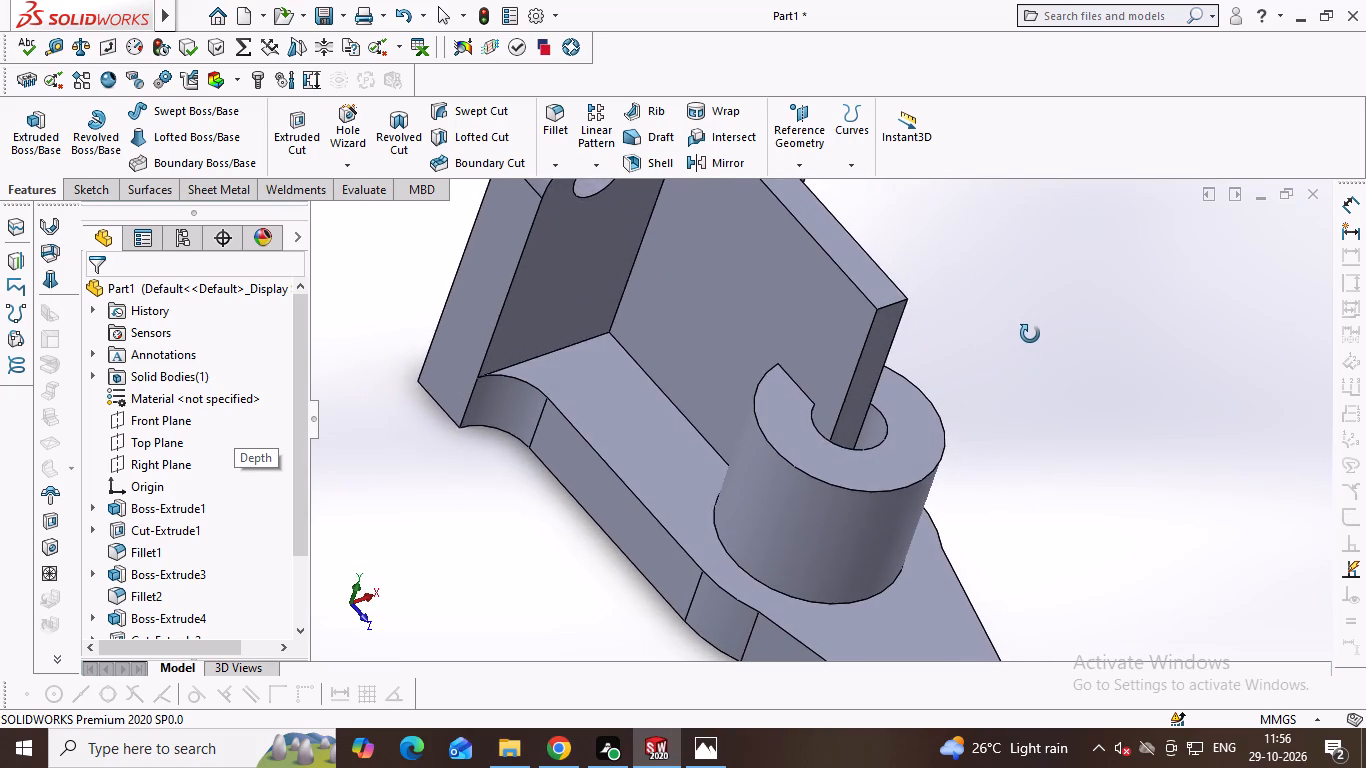
{"action": "middle_click_drag", "start_coordinate": [1030, 334], "coordinate": [1022, 294]}
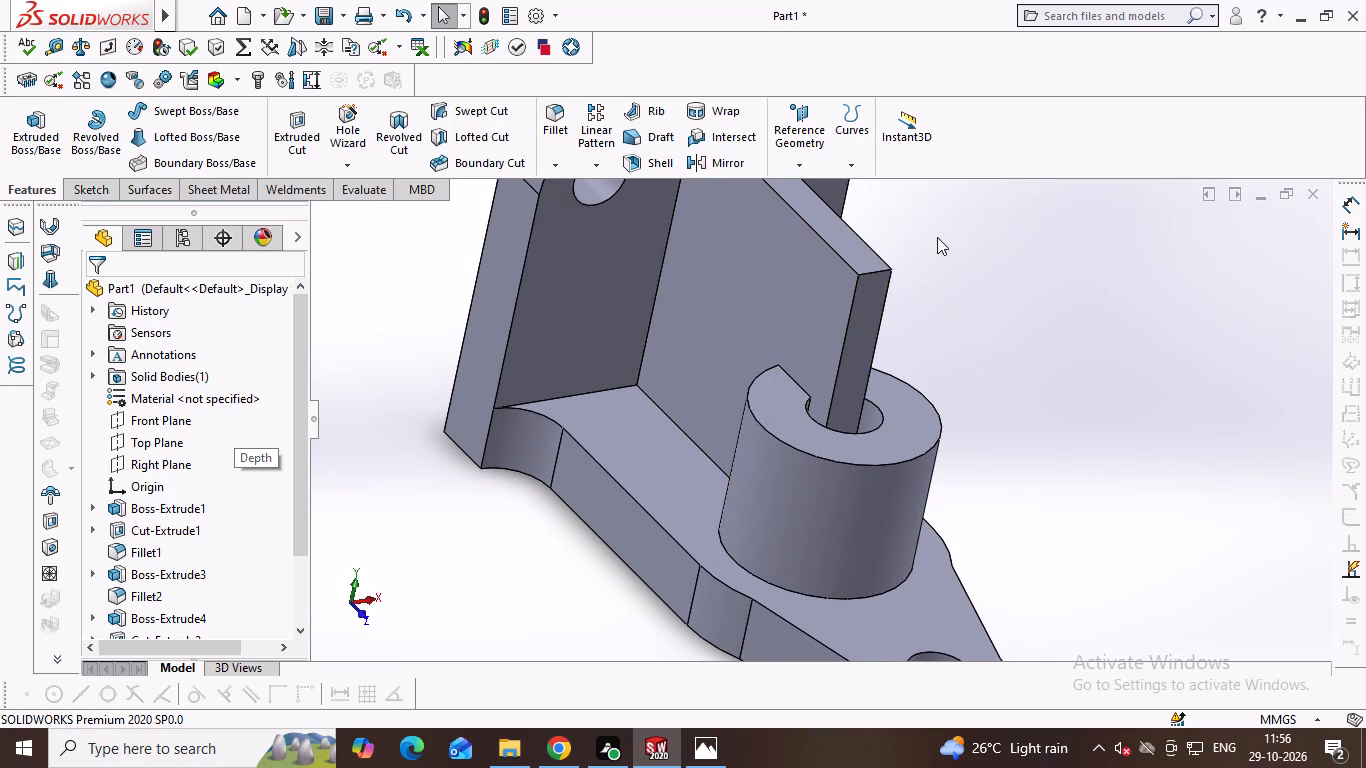
{"action": "middle_click_drag", "start_coordinate": [1016, 204], "coordinate": [1015, 264]}
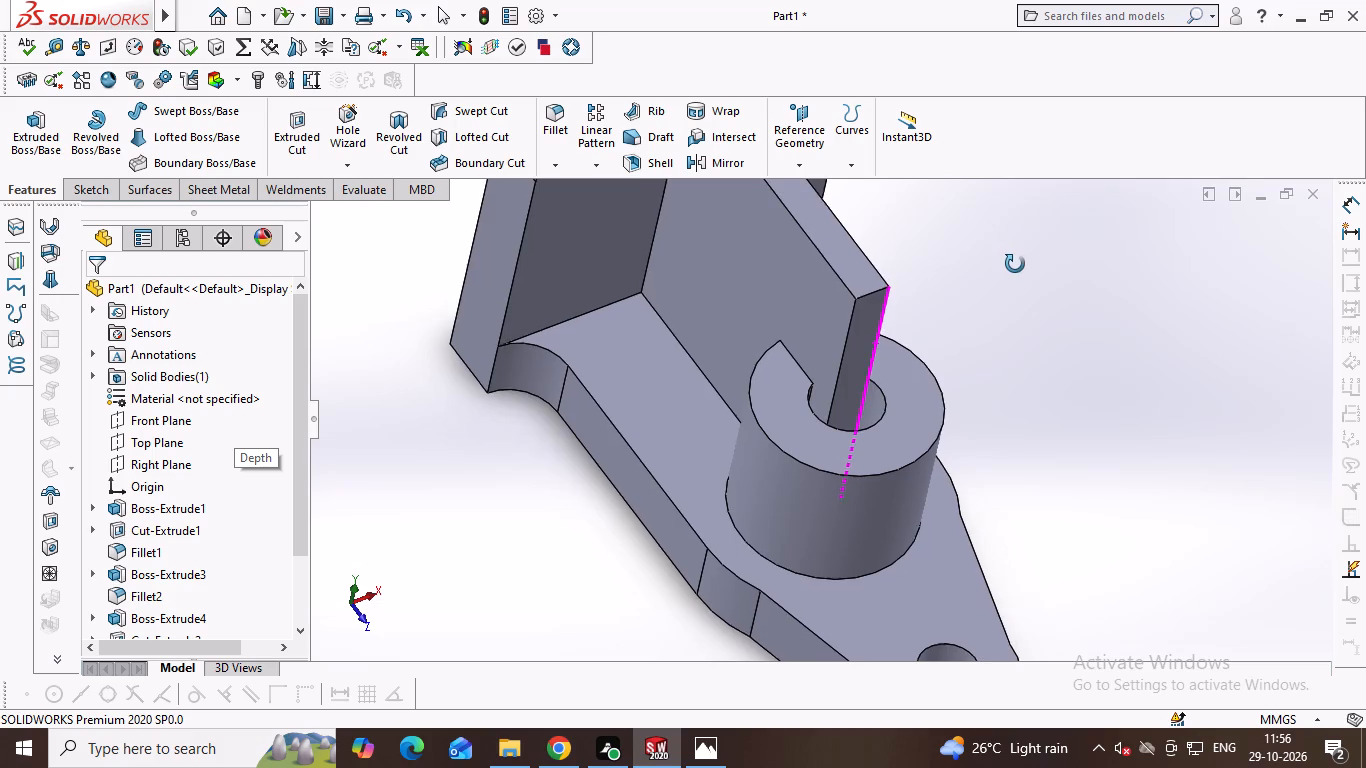
{"action": "middle_click_drag", "start_coordinate": [1015, 264], "coordinate": [1001, 314]}
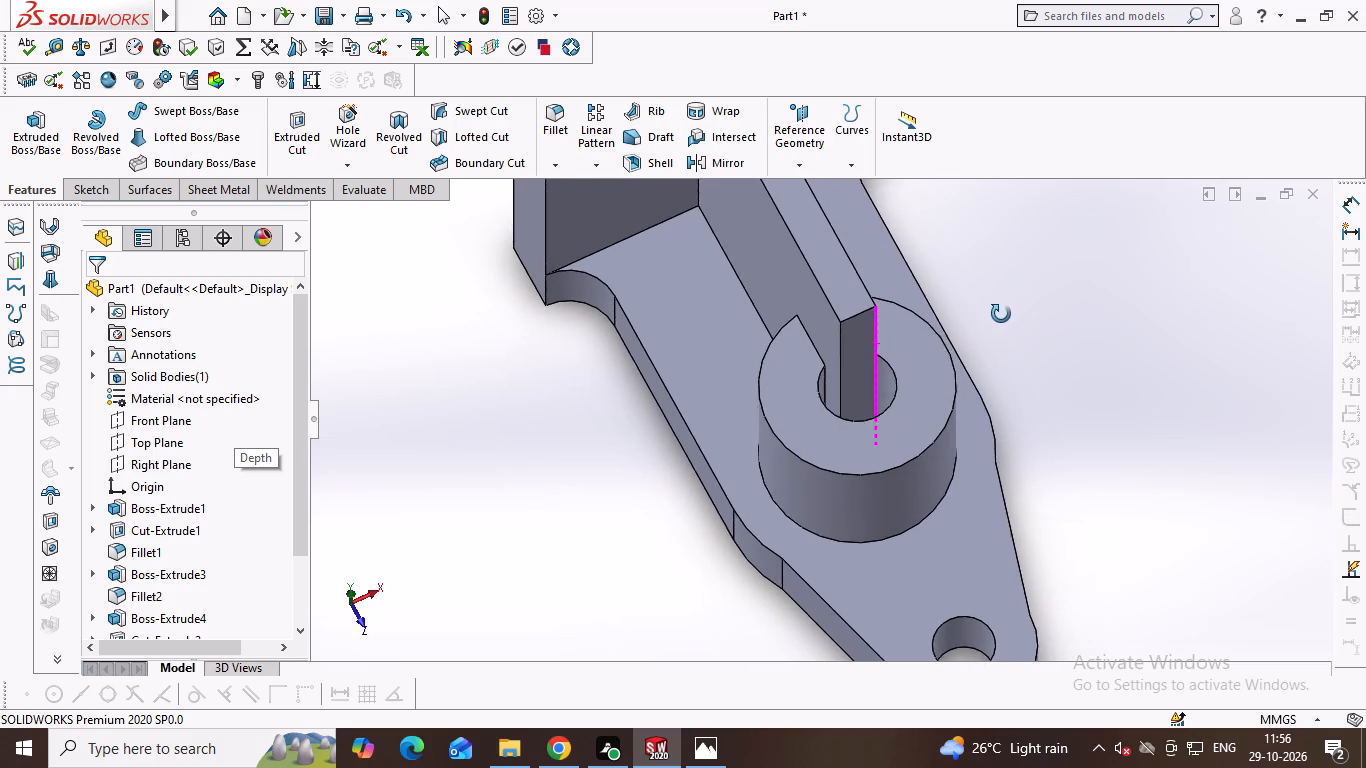
{"action": "middle_click_drag", "start_coordinate": [1001, 314], "coordinate": [1067, 122]}
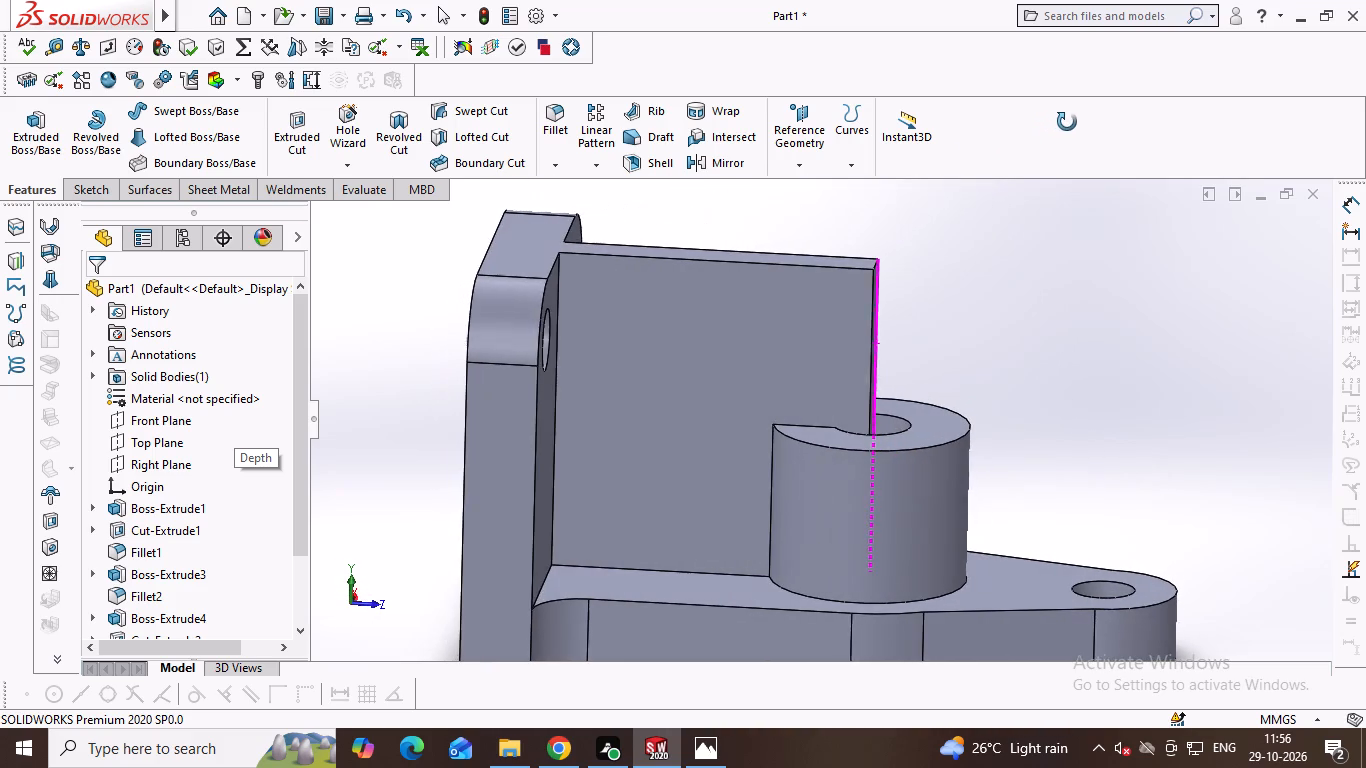
{"action": "middle_click_drag", "start_coordinate": [1067, 122], "coordinate": [1036, 129]}
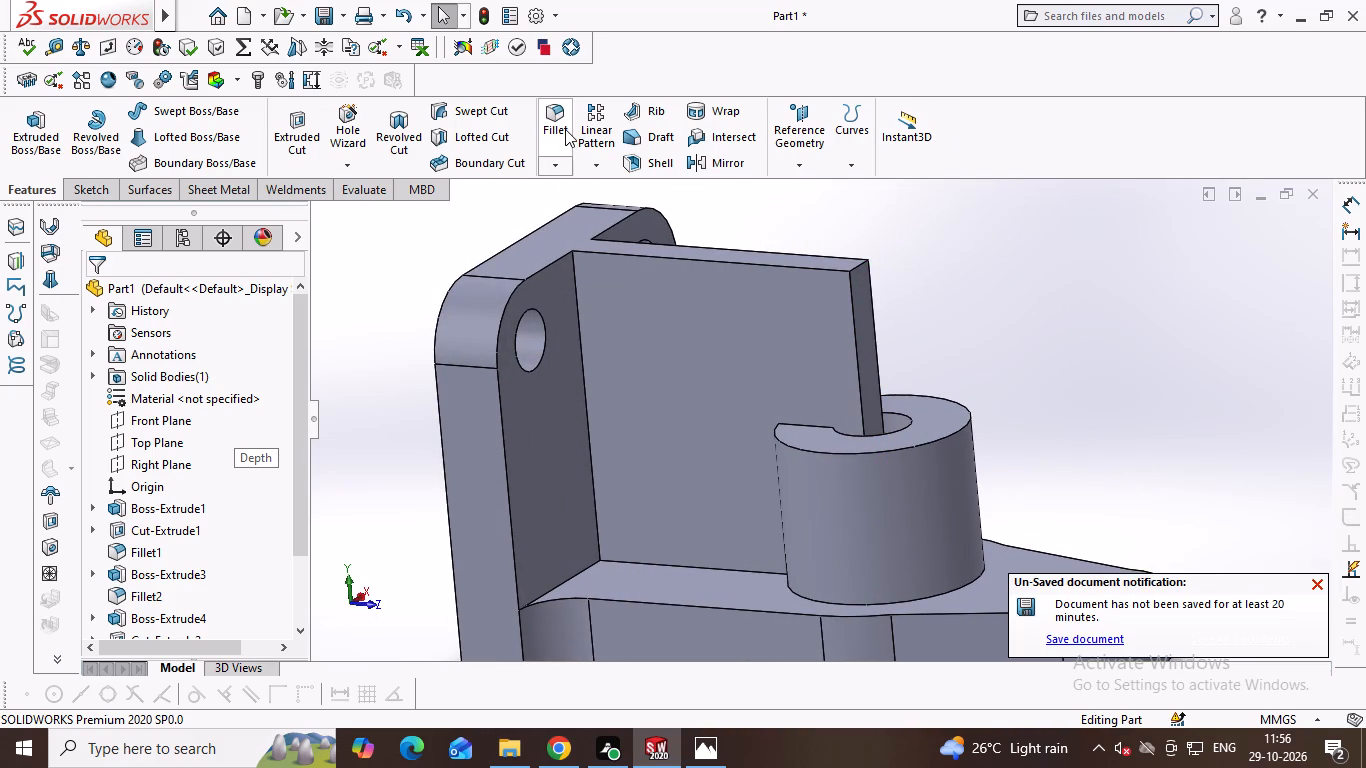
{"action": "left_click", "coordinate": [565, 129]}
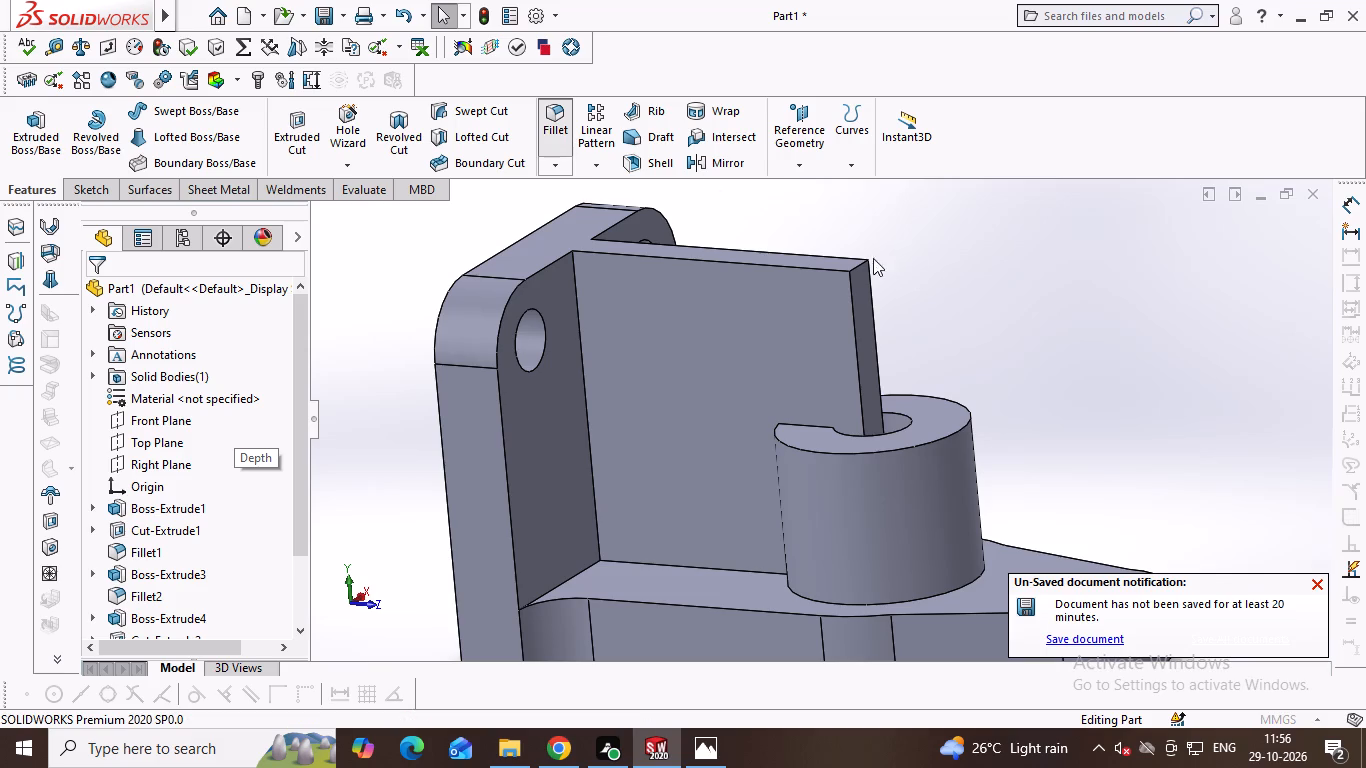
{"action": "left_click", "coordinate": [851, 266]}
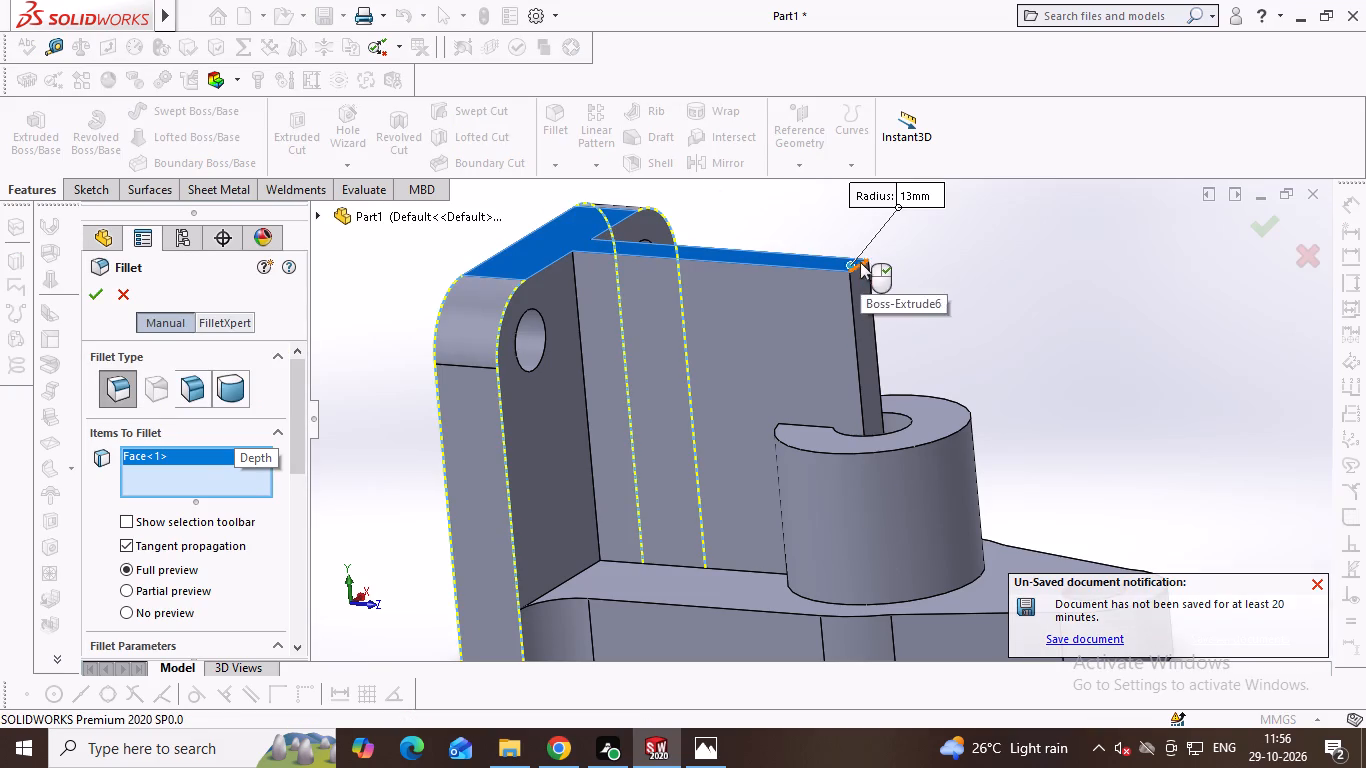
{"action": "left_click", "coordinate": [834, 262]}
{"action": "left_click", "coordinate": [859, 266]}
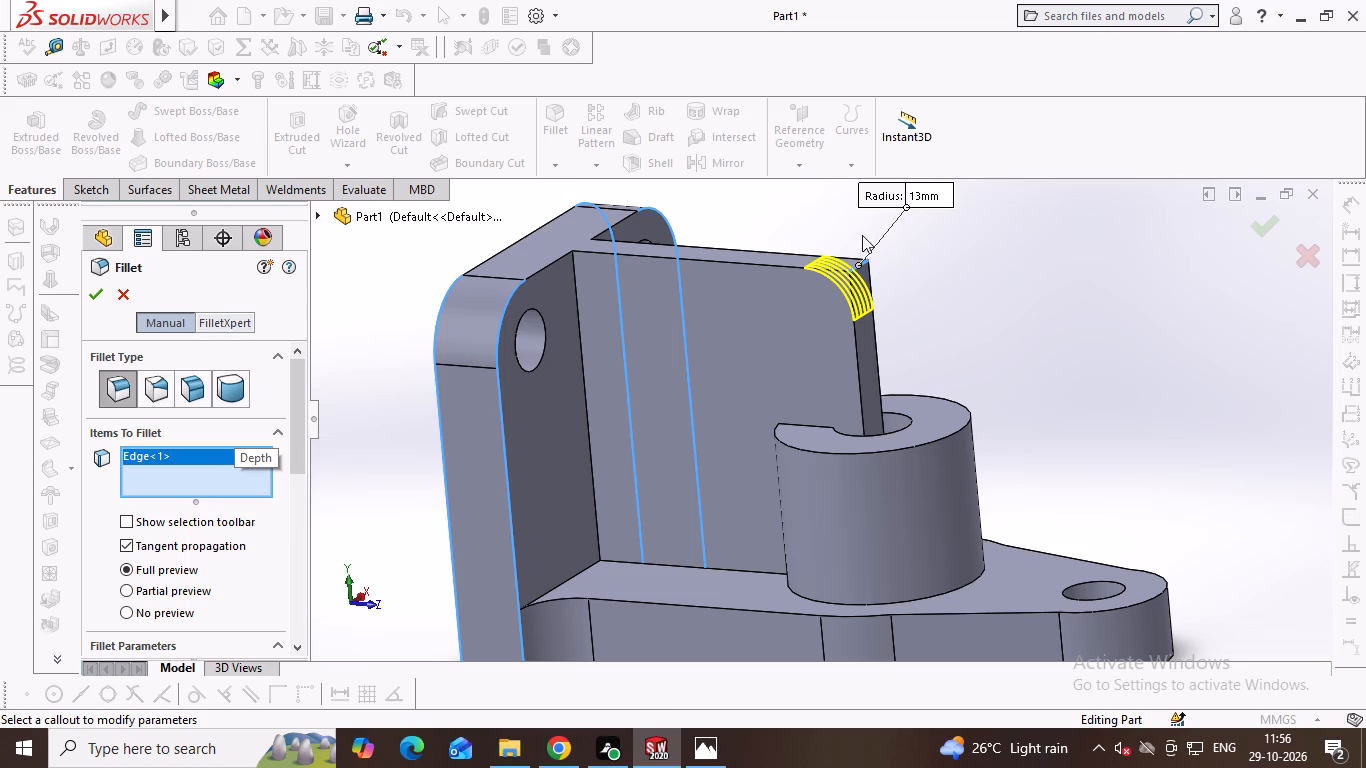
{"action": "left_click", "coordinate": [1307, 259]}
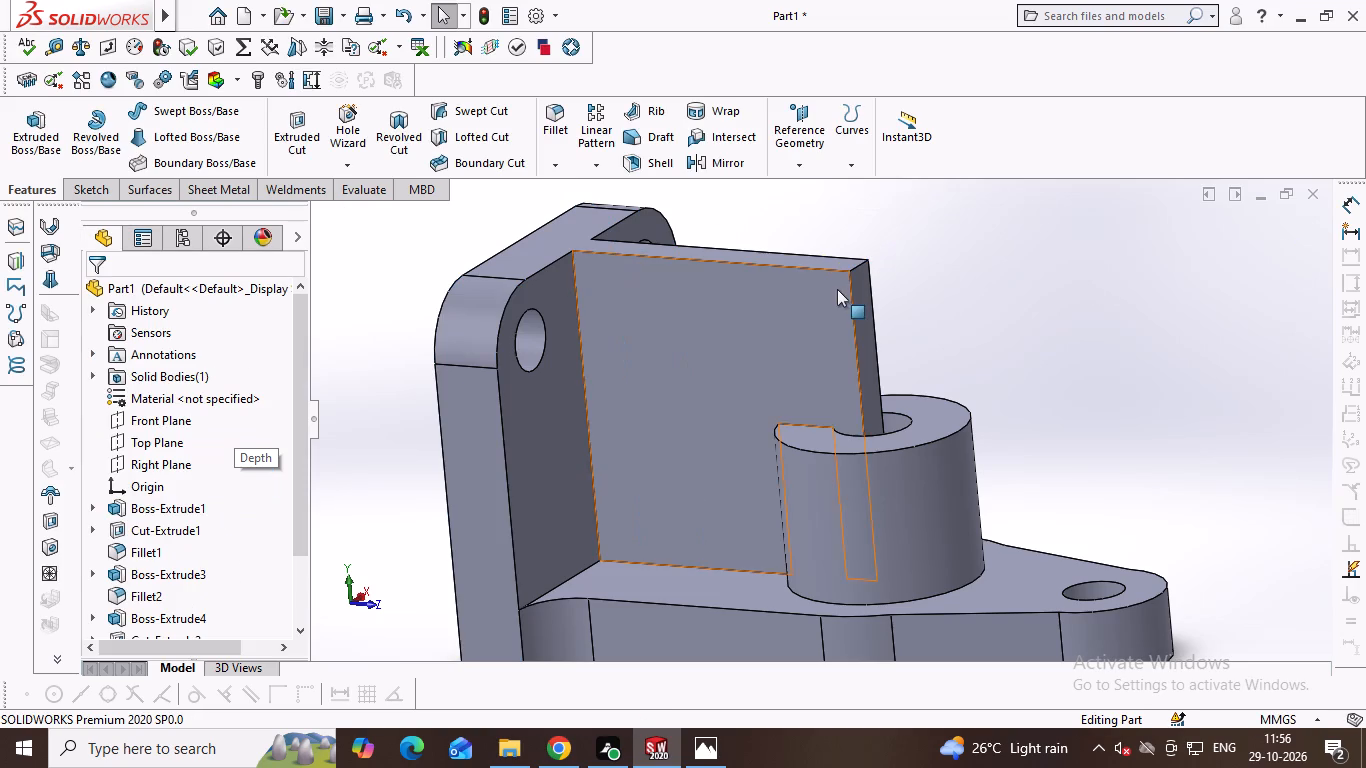
Edit the rib block's extrusion from the upright plate and set its depth to 60 mm.
{"action": "middle_click", "coordinate": [930, 242]}
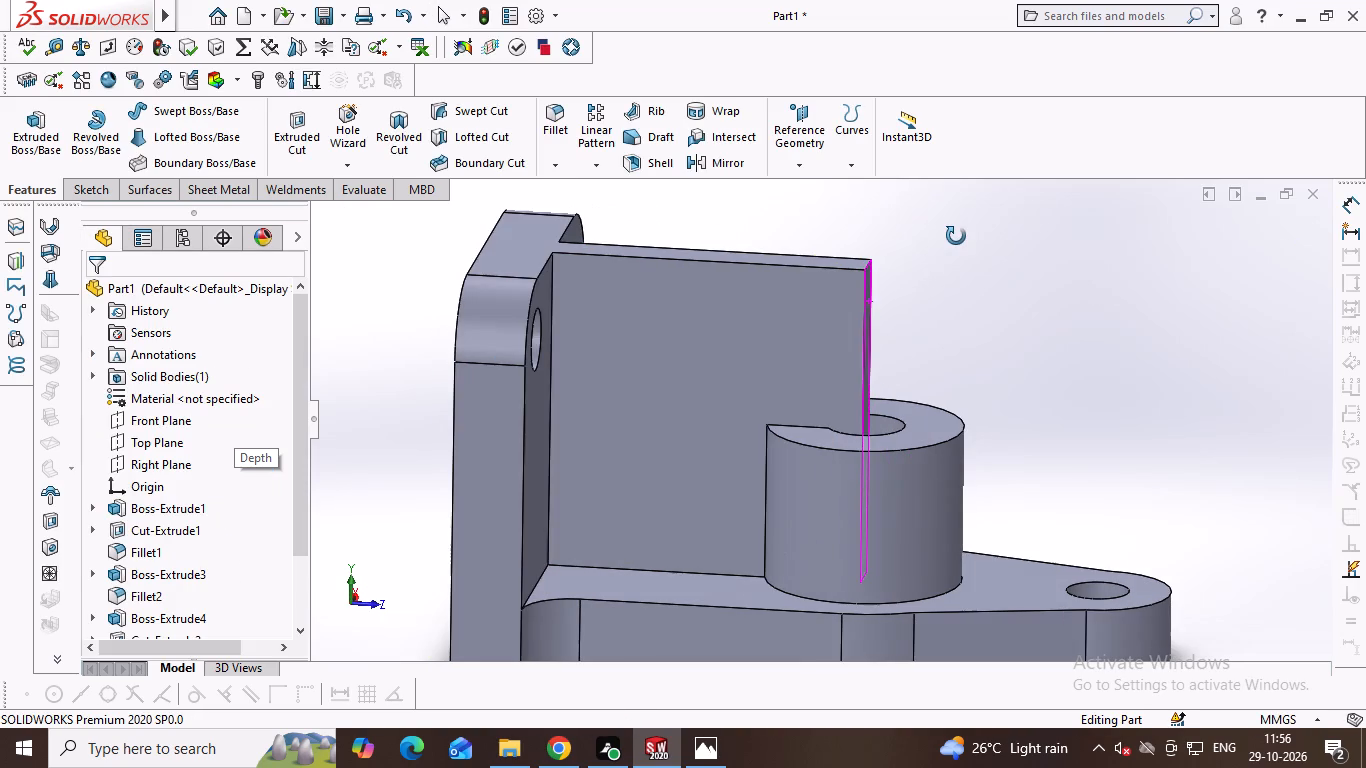
{"action": "left_click", "coordinate": [790, 294]}
{"action": "left_click", "coordinate": [861, 204]}
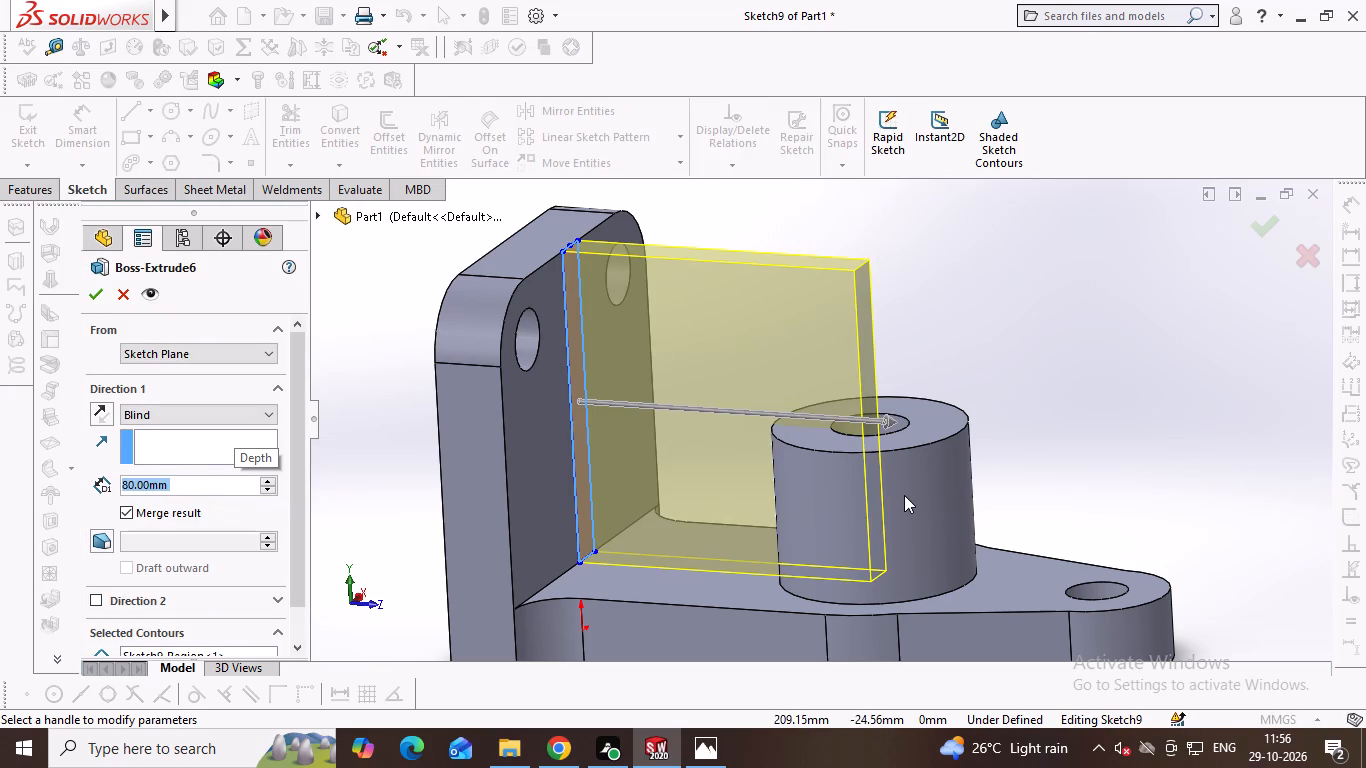
{"action": "type", "text": "60"}
{"action": "key", "text": "Return"}
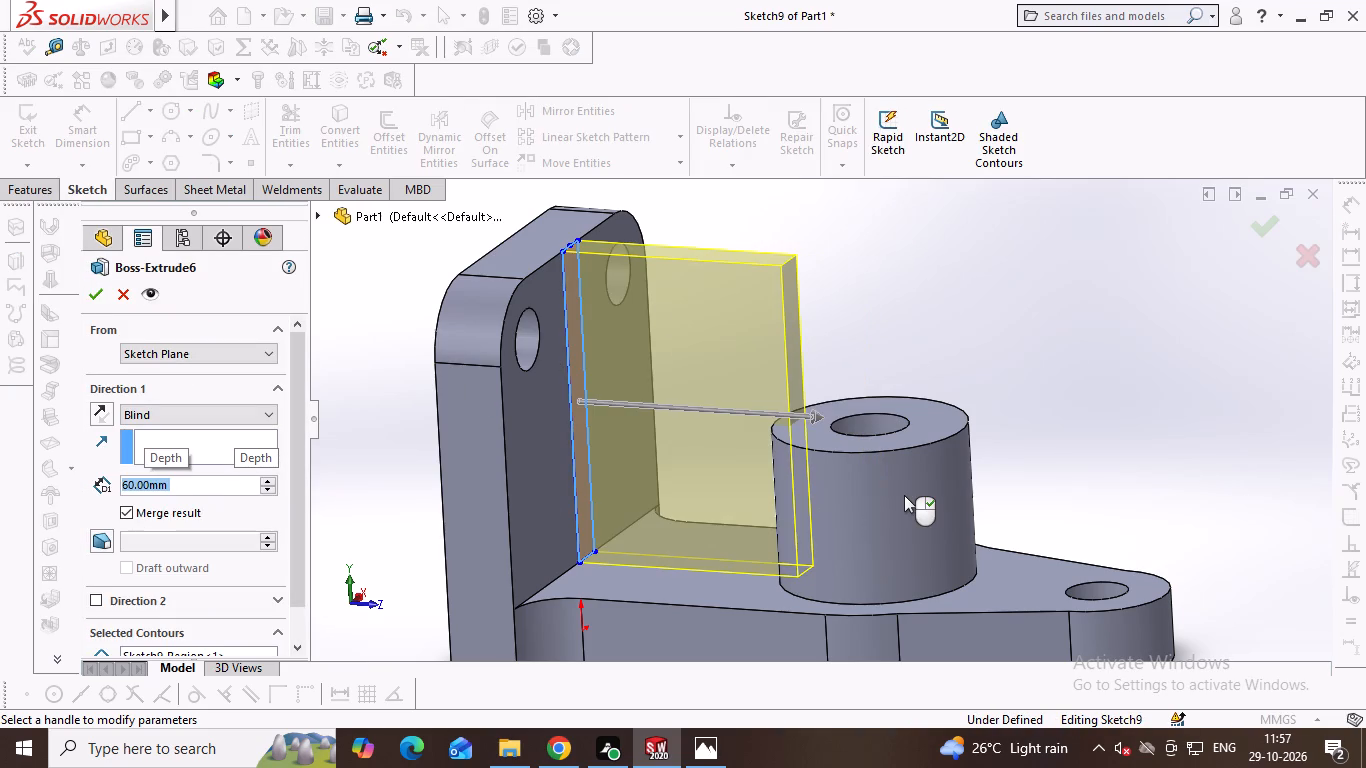
{"action": "type", "text": "55"}
{"action": "key", "text": "Return"}
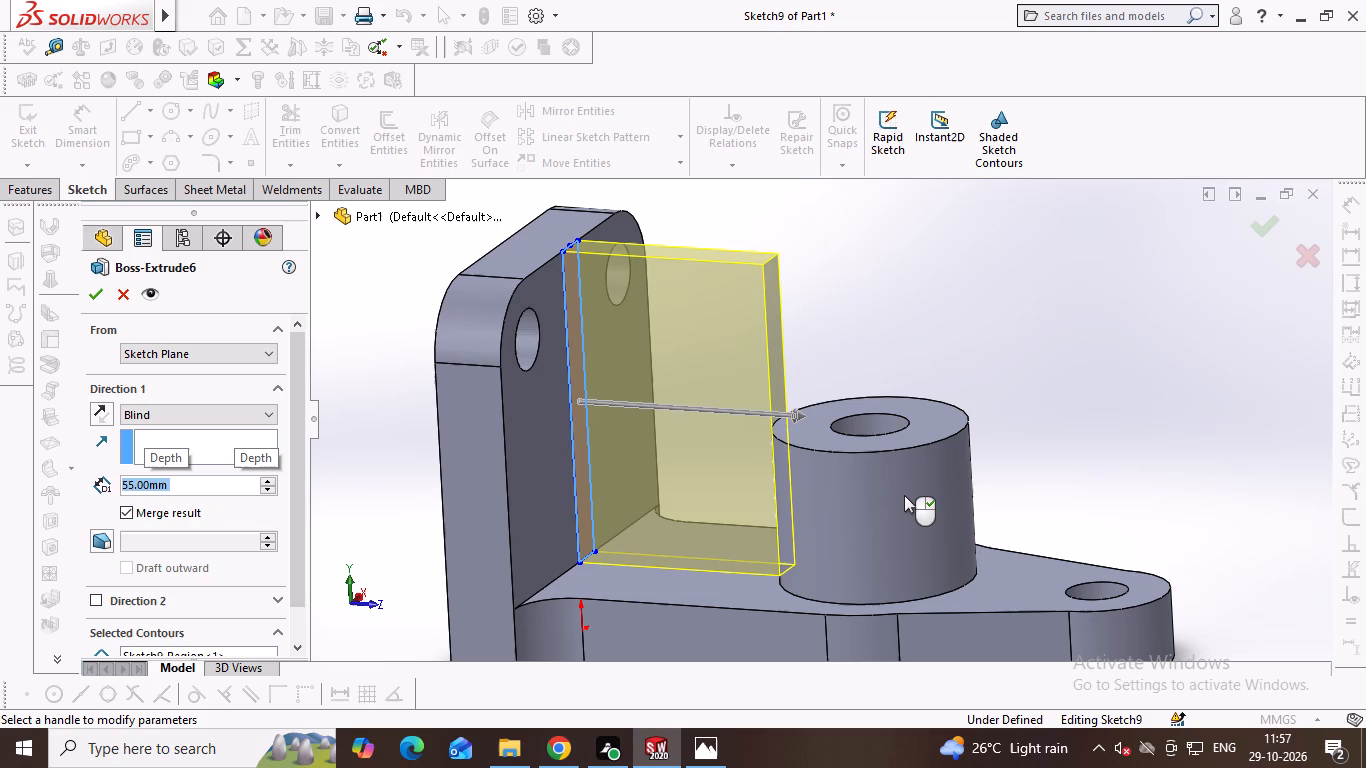
{"action": "middle_click_drag", "start_coordinate": [1025, 310], "coordinate": [1065, 288]}
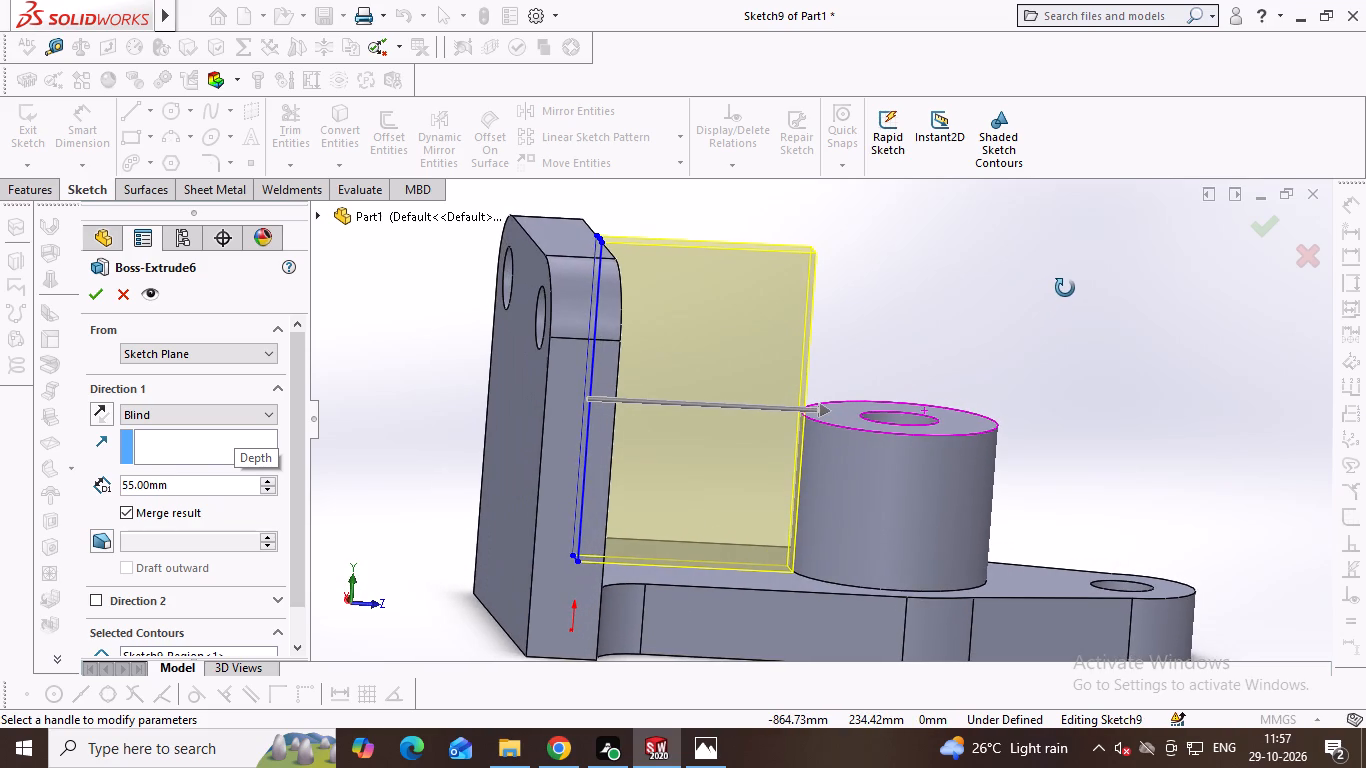
{"action": "middle_click_drag", "start_coordinate": [1065, 288], "coordinate": [1041, 290]}
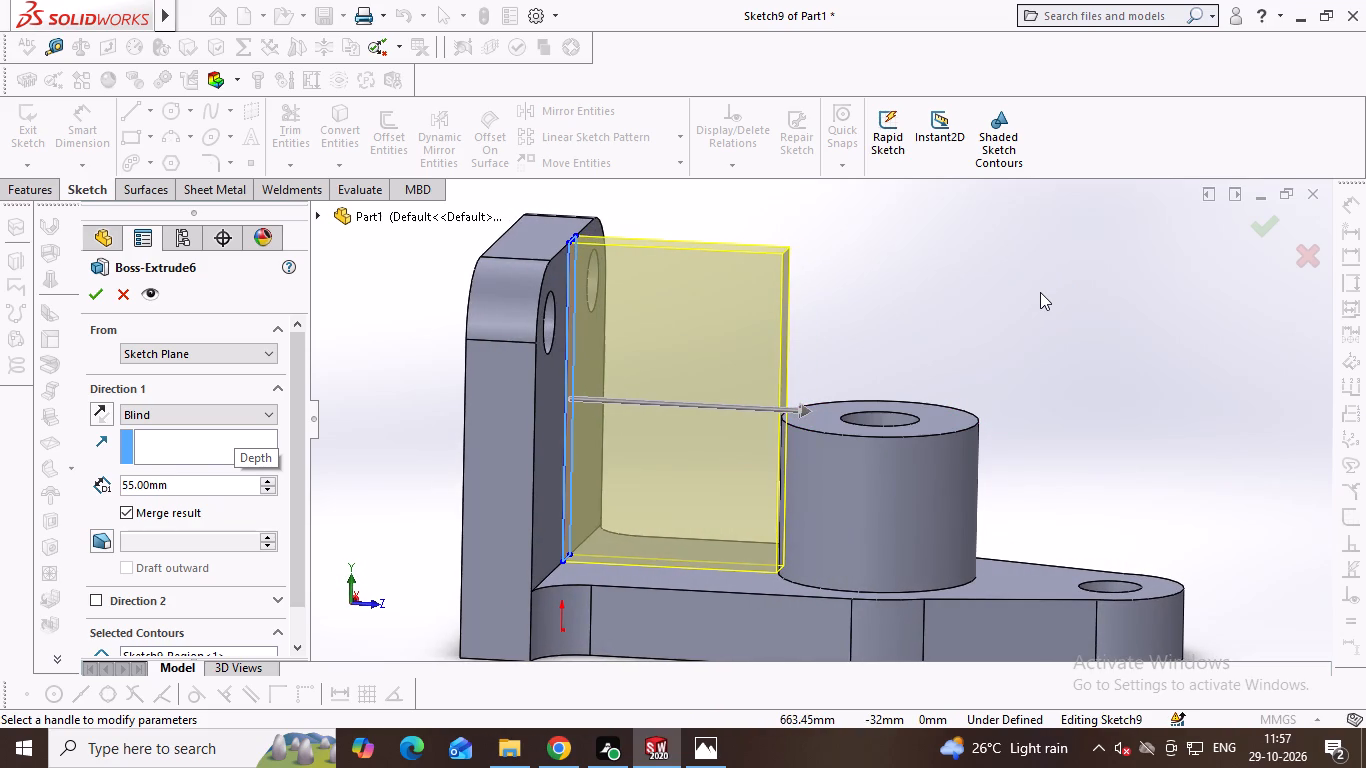
{"action": "type", "text": "60"}
{"action": "key", "text": "Return"}
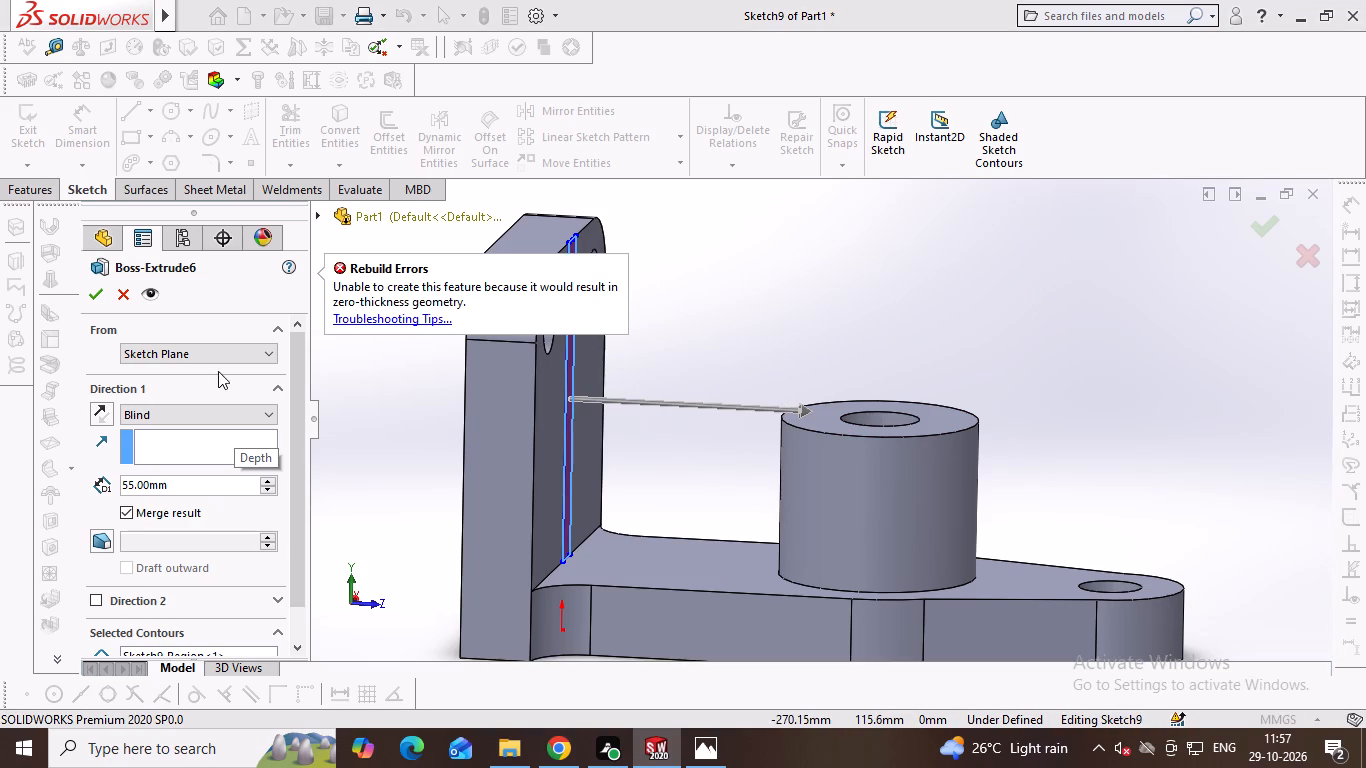
{"action": "double_click", "coordinate": [205, 491]}
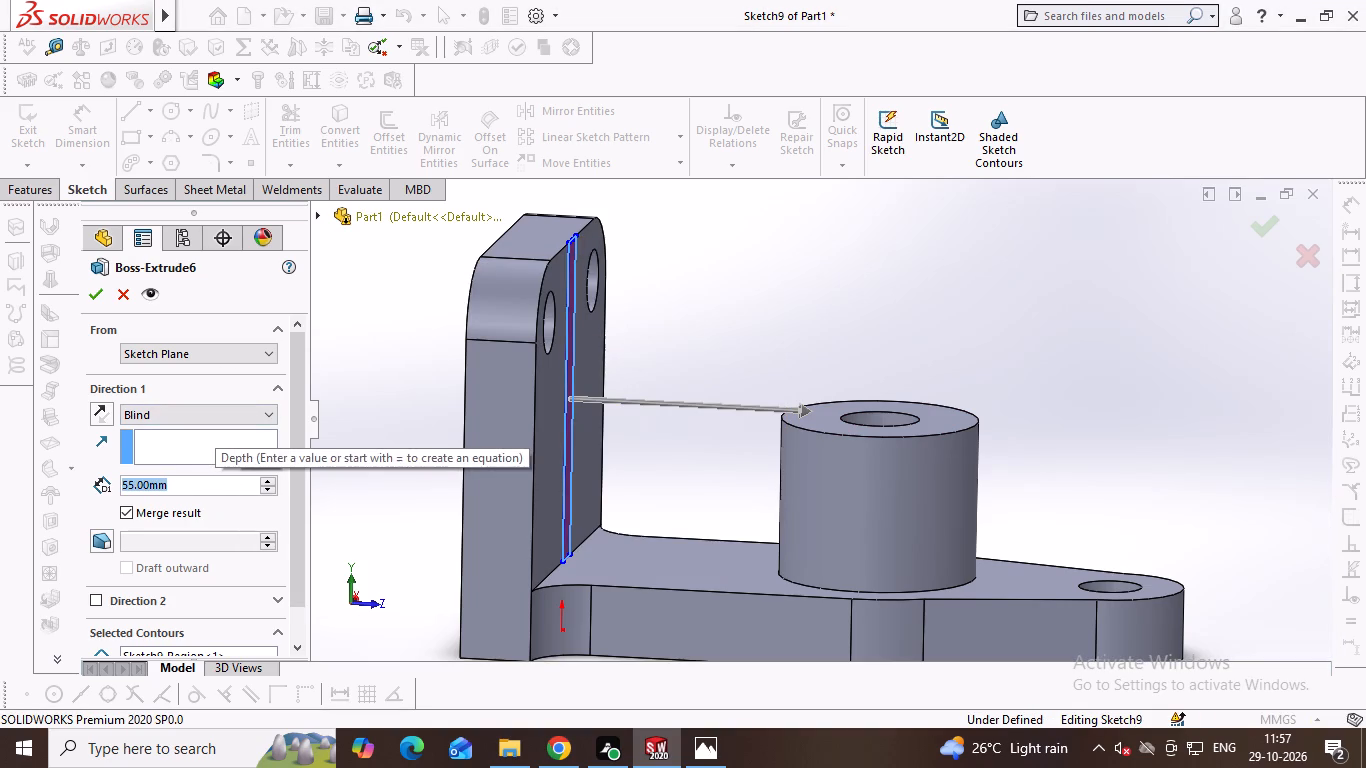
{"action": "type", "text": "60"}
{"action": "key", "text": "Return"}
{"action": "key", "text": "Return"}
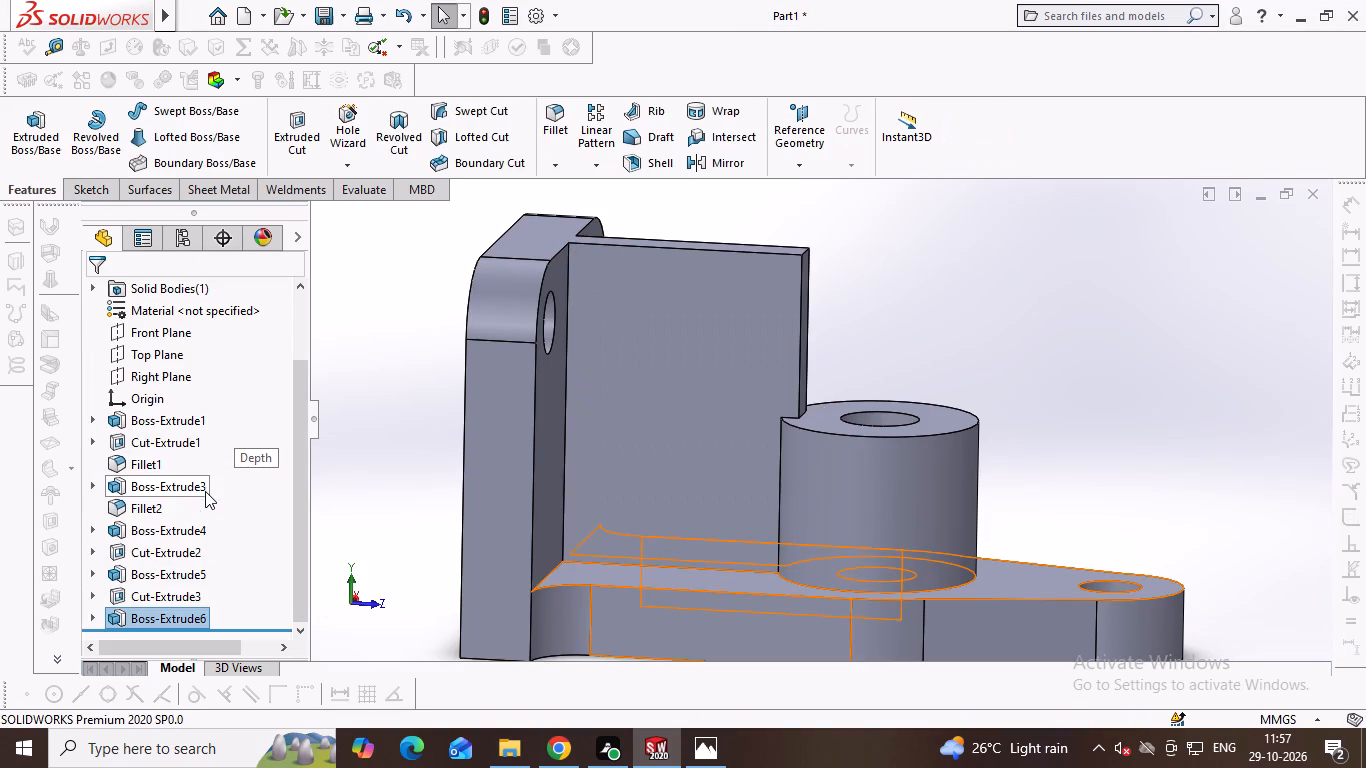
Open a new sketch on the boss's top face and view it face-on.
{"action": "left_click", "coordinate": [814, 420]}
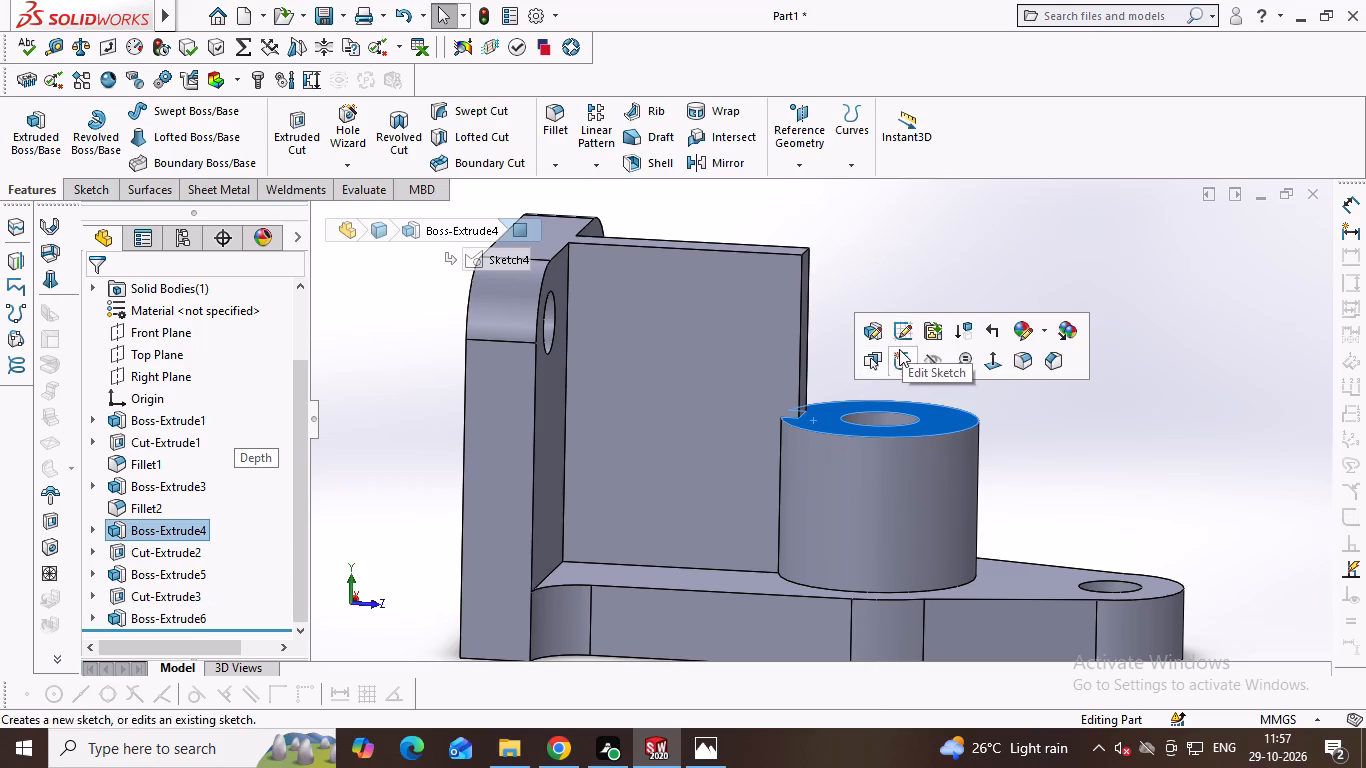
{"action": "left_click", "coordinate": [903, 353]}
{"action": "key", "text": "ctrl+8"}
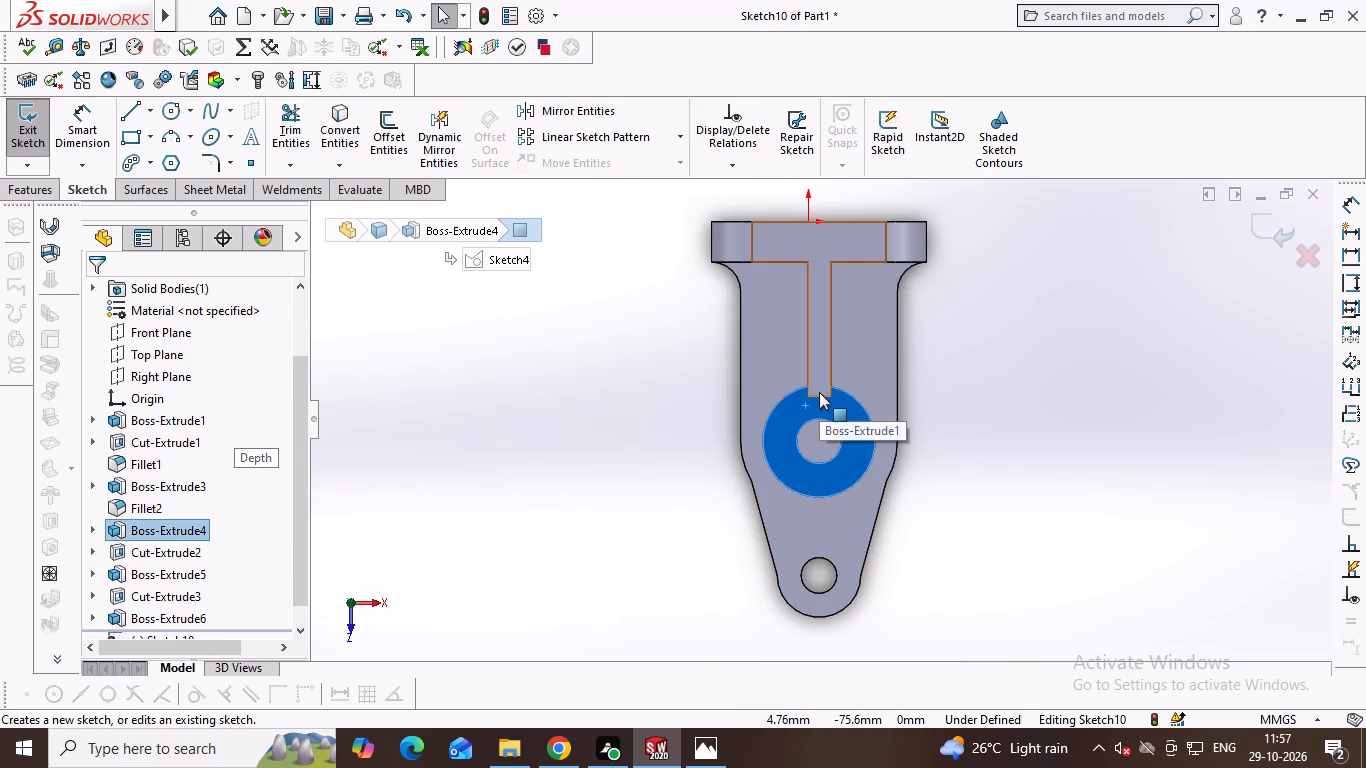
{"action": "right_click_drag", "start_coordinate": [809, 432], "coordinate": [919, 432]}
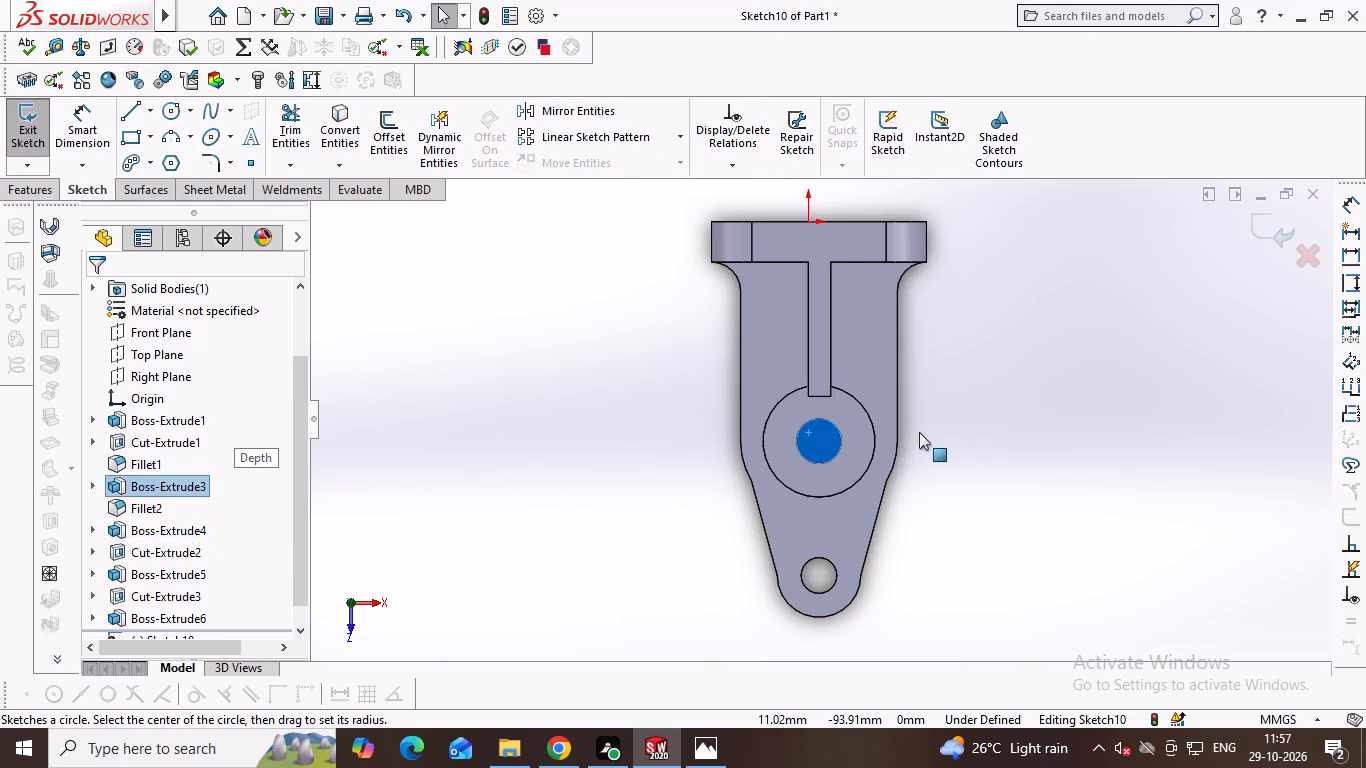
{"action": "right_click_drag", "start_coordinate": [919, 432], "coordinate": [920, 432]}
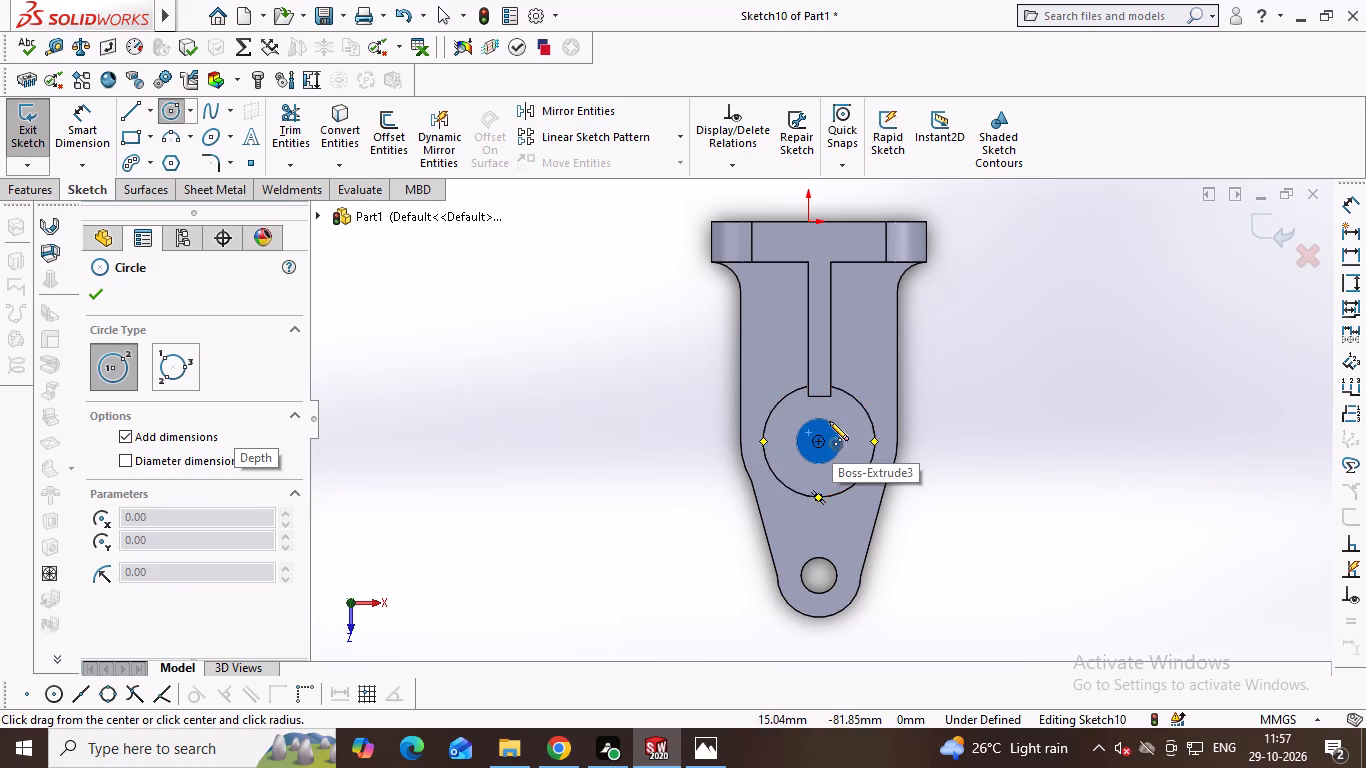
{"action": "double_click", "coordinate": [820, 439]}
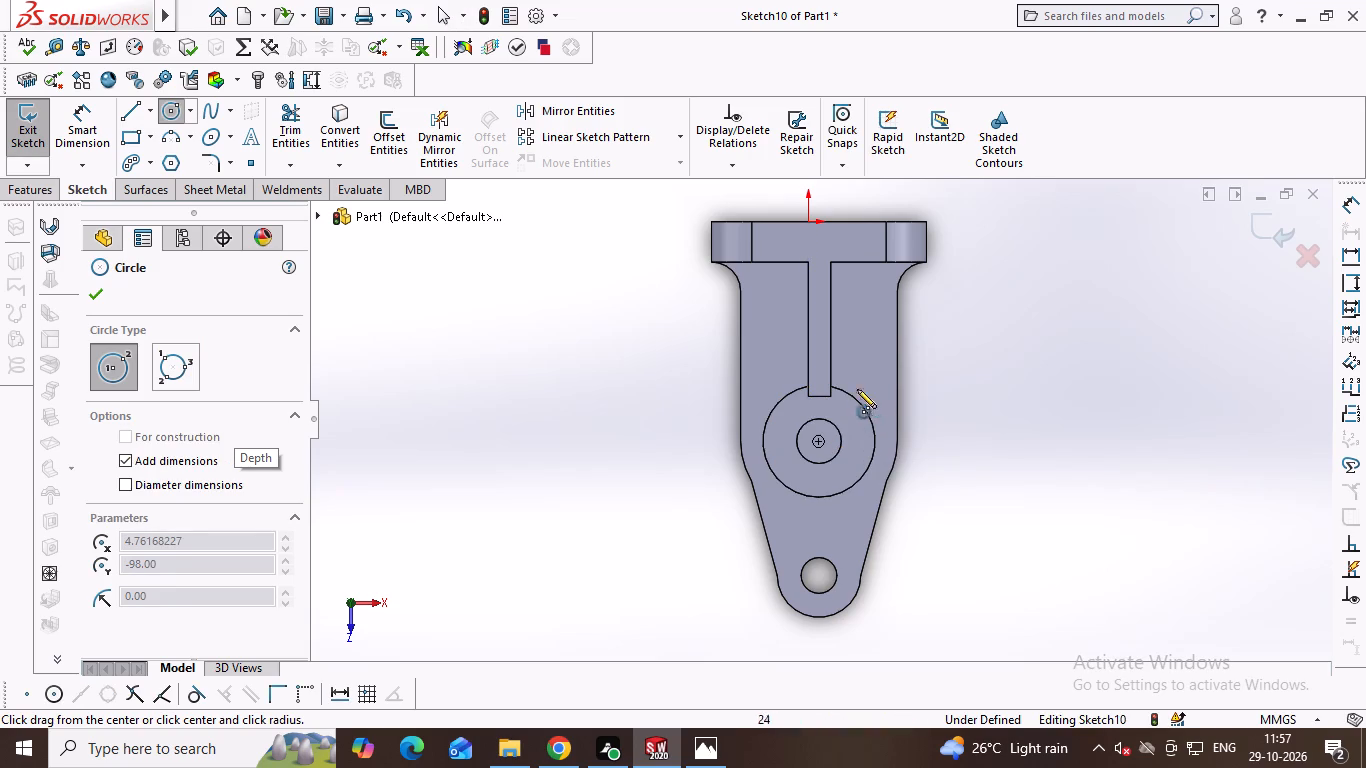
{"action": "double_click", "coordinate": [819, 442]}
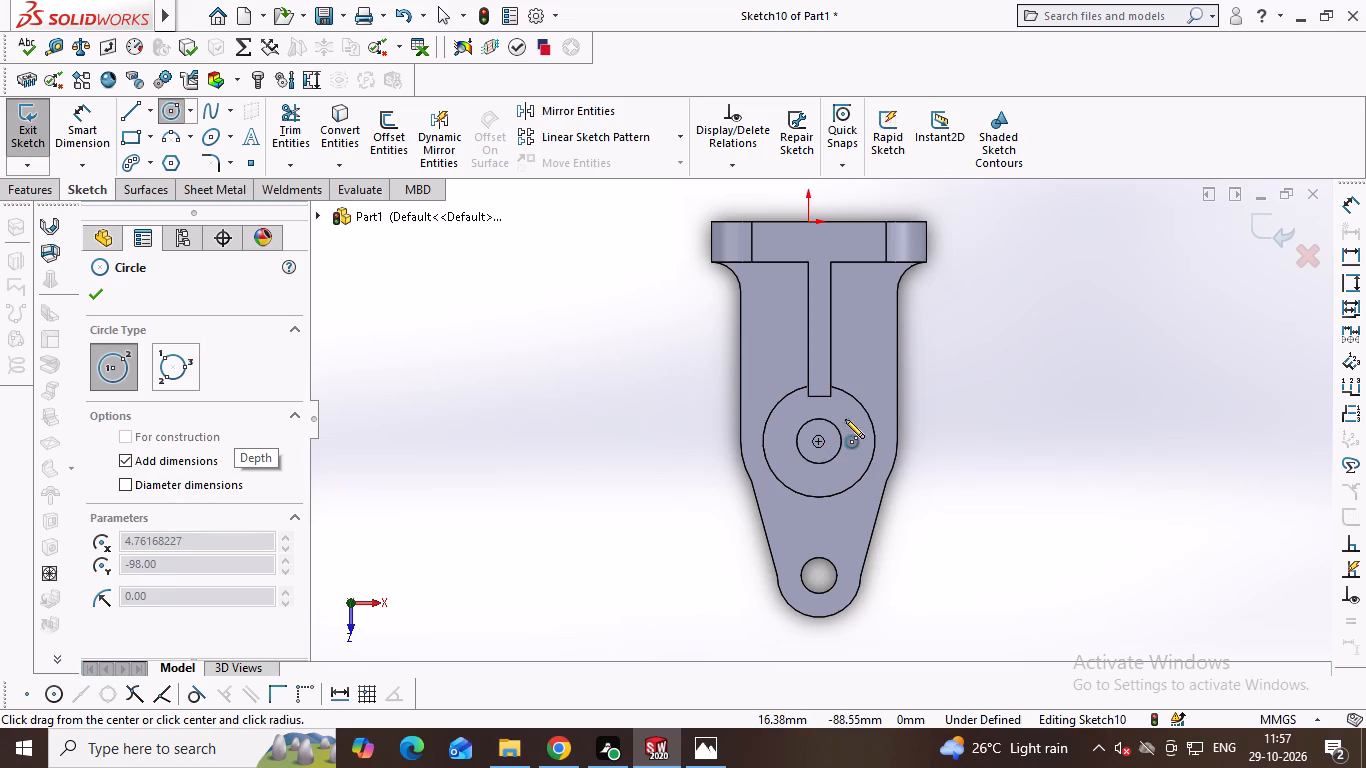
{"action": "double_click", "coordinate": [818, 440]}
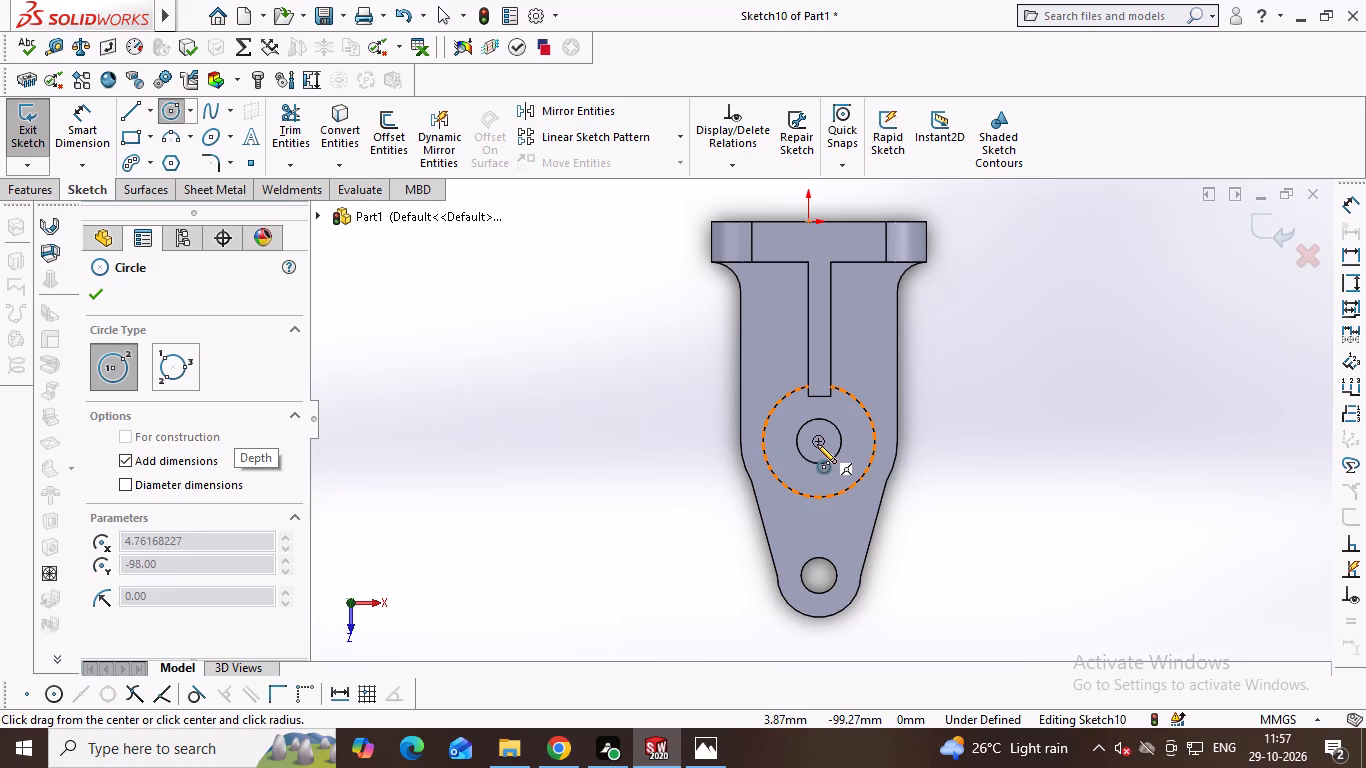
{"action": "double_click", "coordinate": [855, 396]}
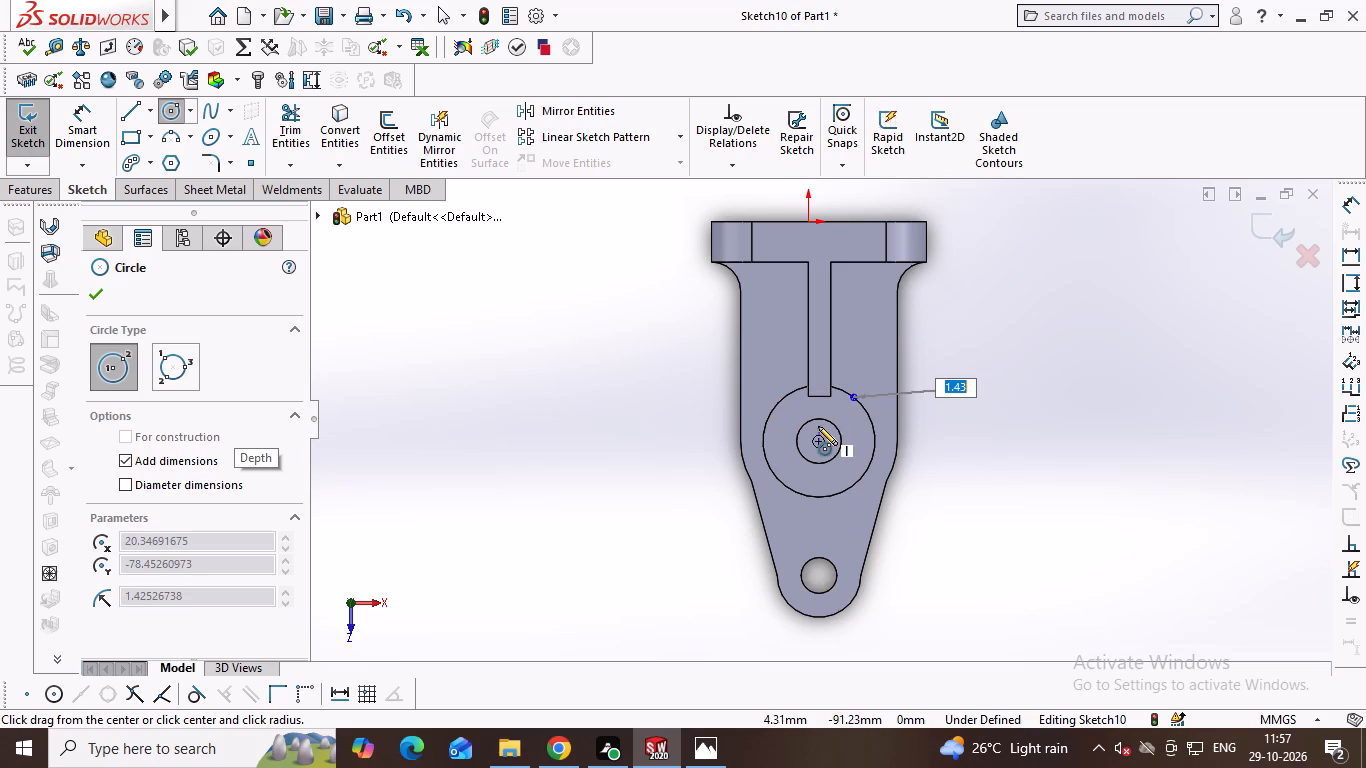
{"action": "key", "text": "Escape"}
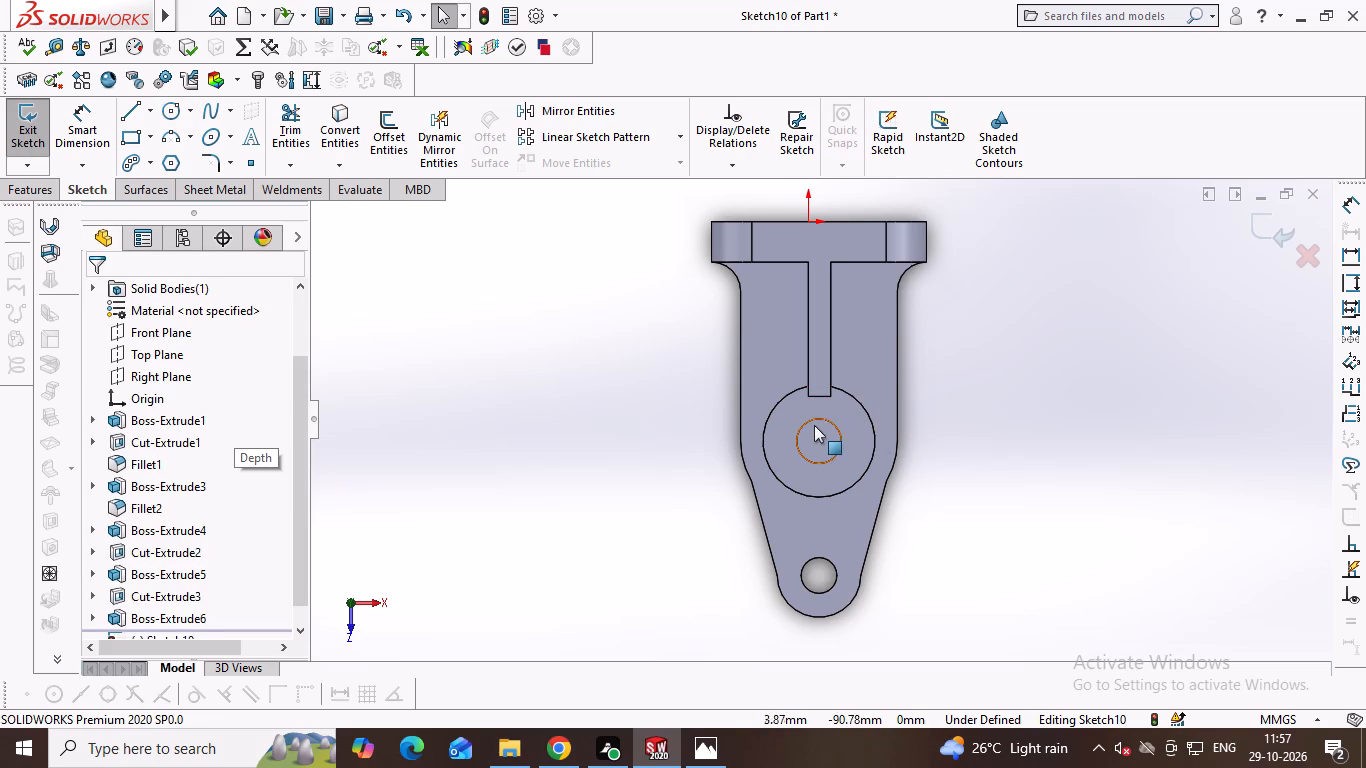
Sketch a circle of radius 25 mm centred on the boss's bore, matching the boss's outer edge.
{"action": "right_click_drag", "start_coordinate": [813, 425], "coordinate": [933, 407]}
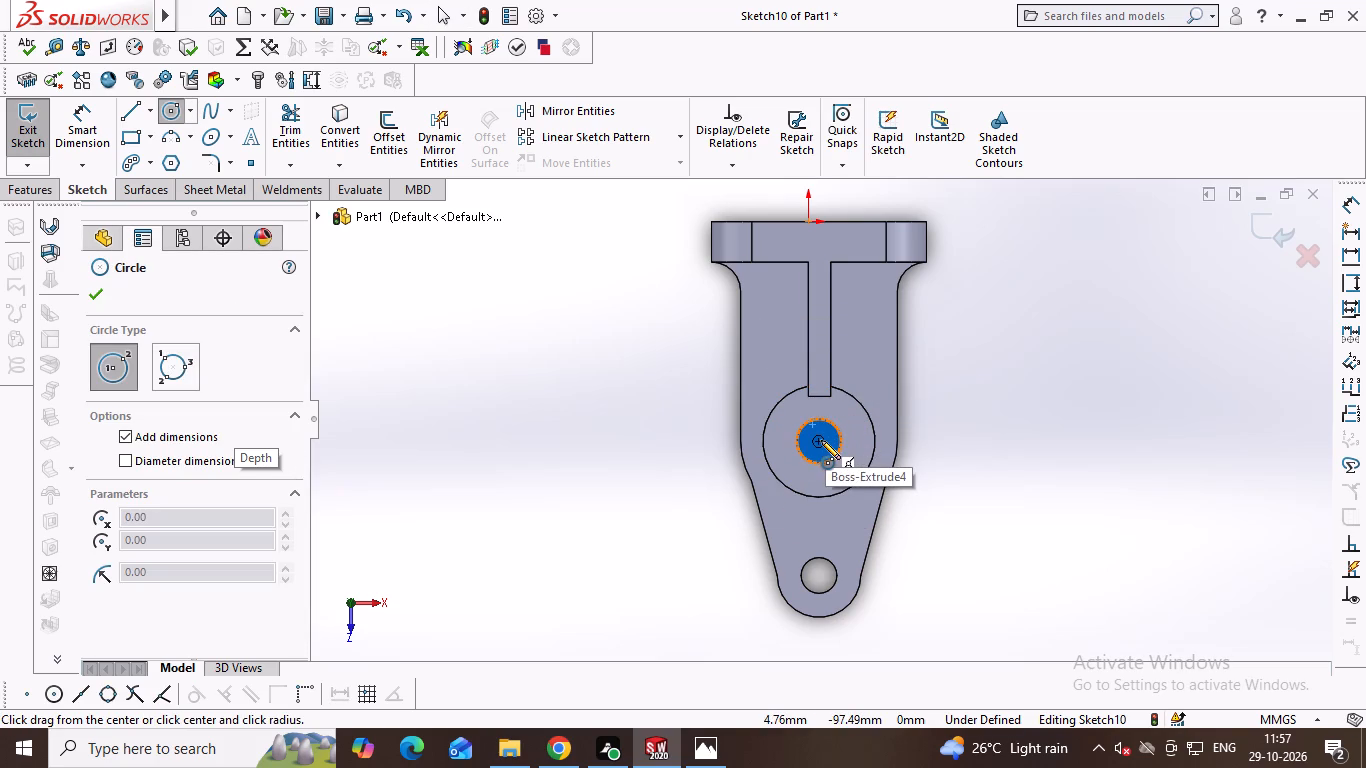
{"action": "left_click", "coordinate": [819, 442]}
{"action": "double_click", "coordinate": [858, 403]}
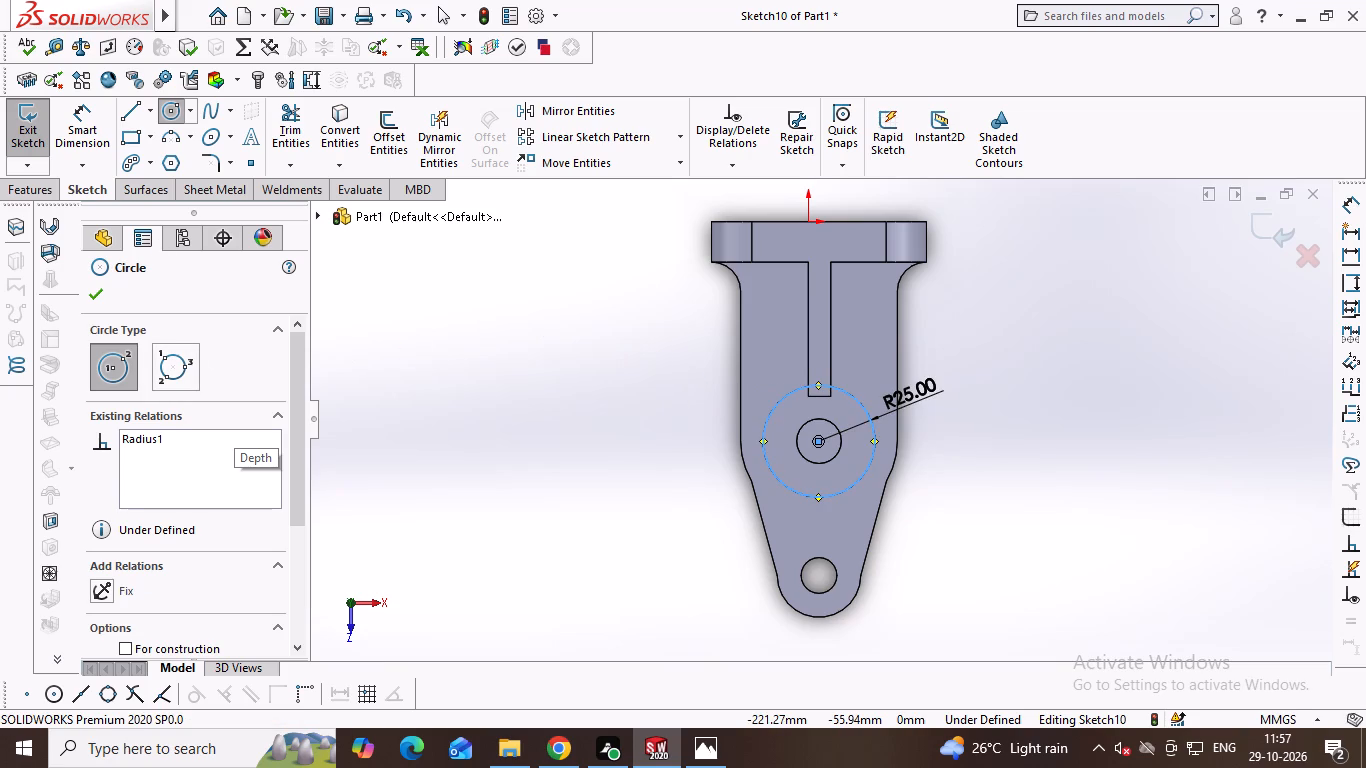
Set up an Extruded Cut from the boss-sized circle, reversed to run upward from the boss's top face through the rib's overhanging end.
{"action": "left_click", "coordinate": [42, 191]}
{"action": "middle_click", "coordinate": [44, 191]}
{"action": "left_click", "coordinate": [44, 191]}
{"action": "middle_click", "coordinate": [44, 191]}
{"action": "left_click", "coordinate": [48, 191]}
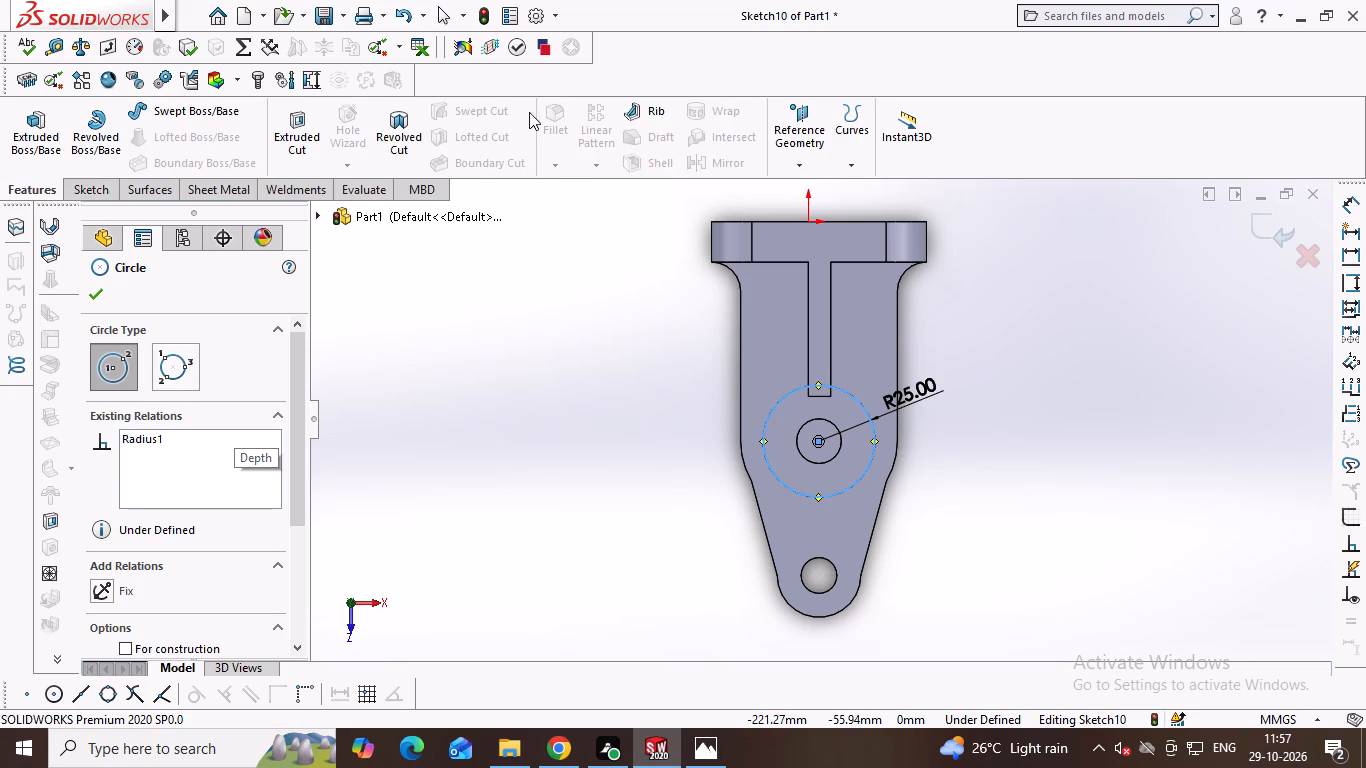
{"action": "left_click", "coordinate": [300, 132]}
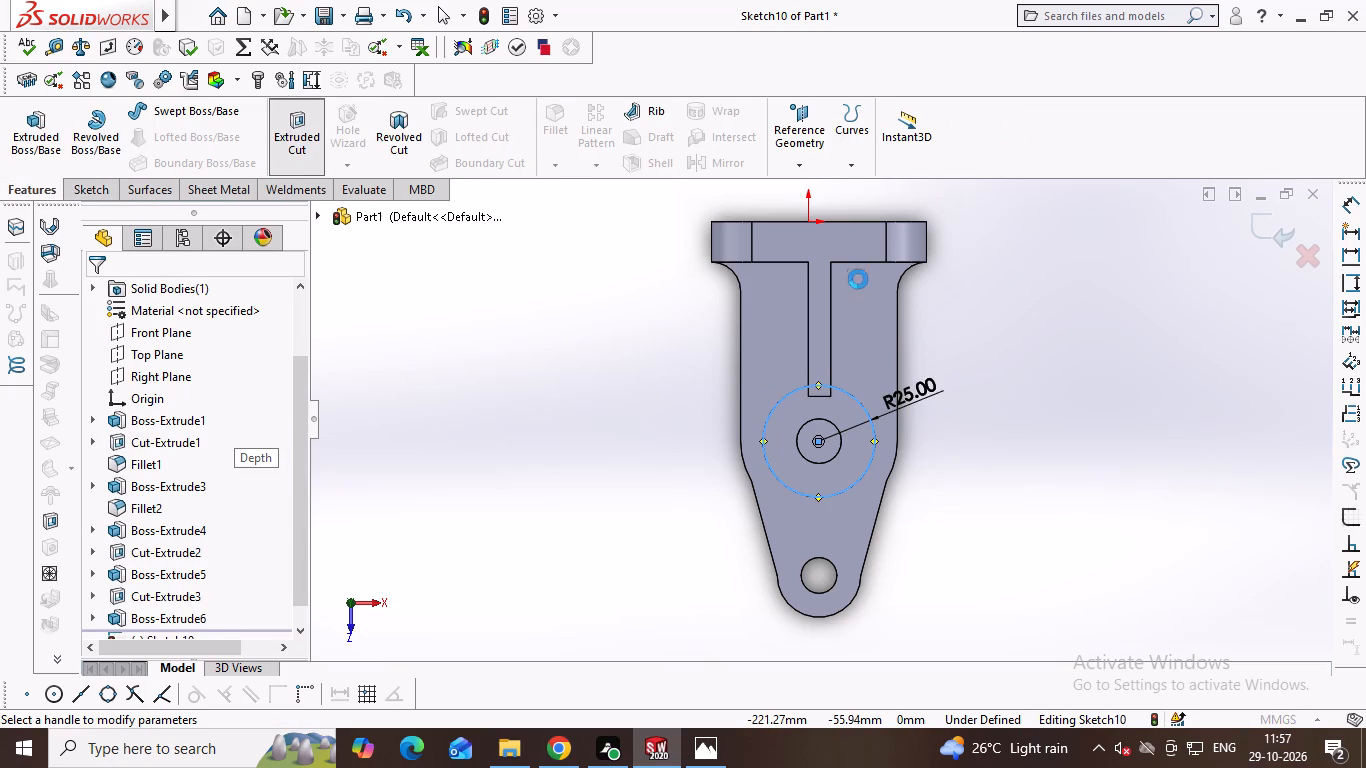
{"action": "middle_click_drag", "start_coordinate": [871, 380], "coordinate": [983, 322]}
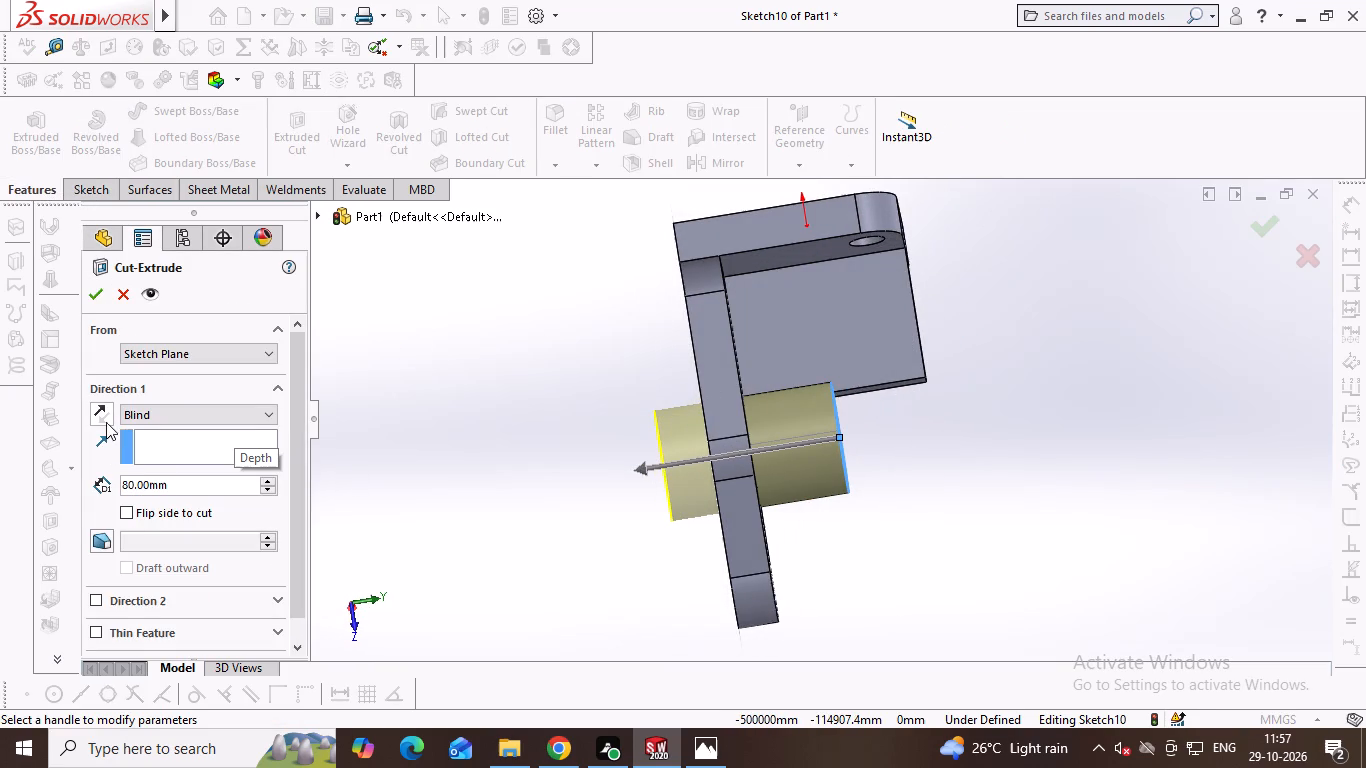
{"action": "left_click", "coordinate": [104, 416]}
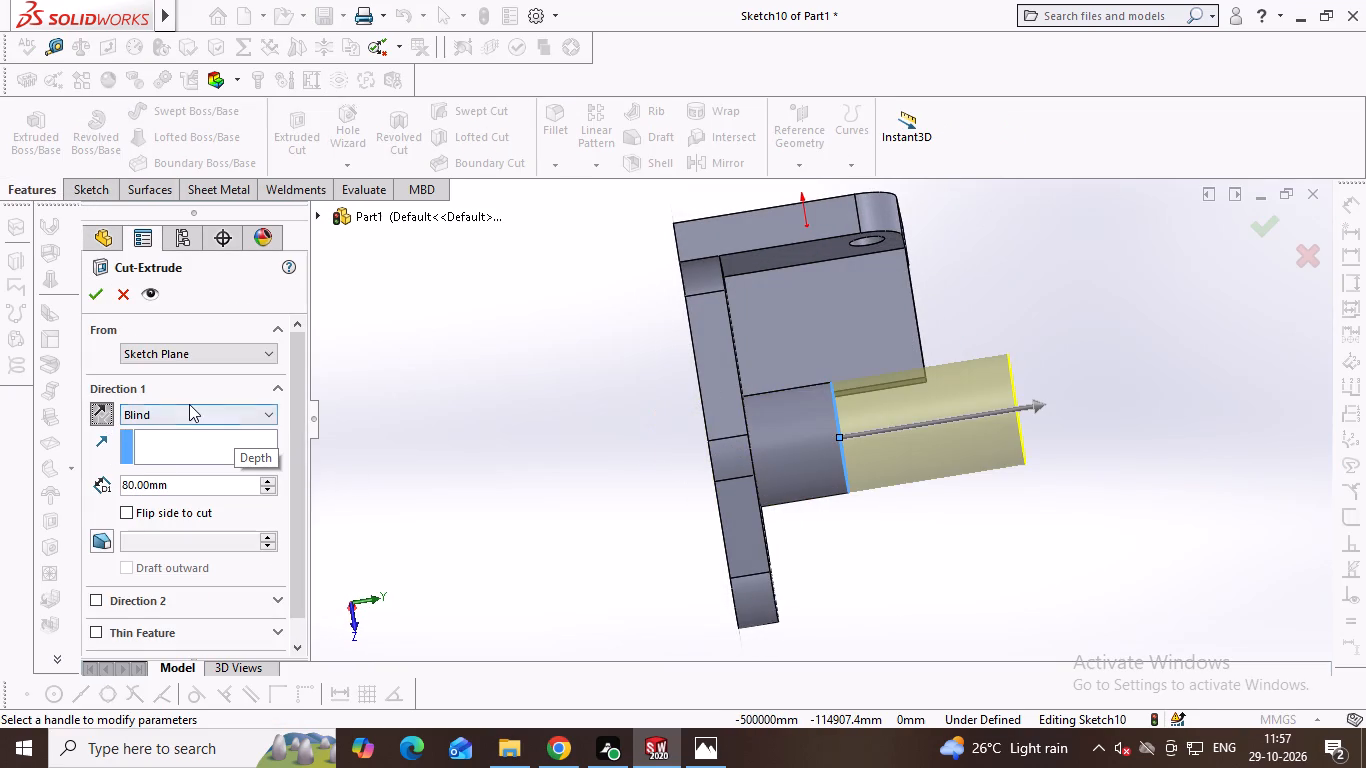
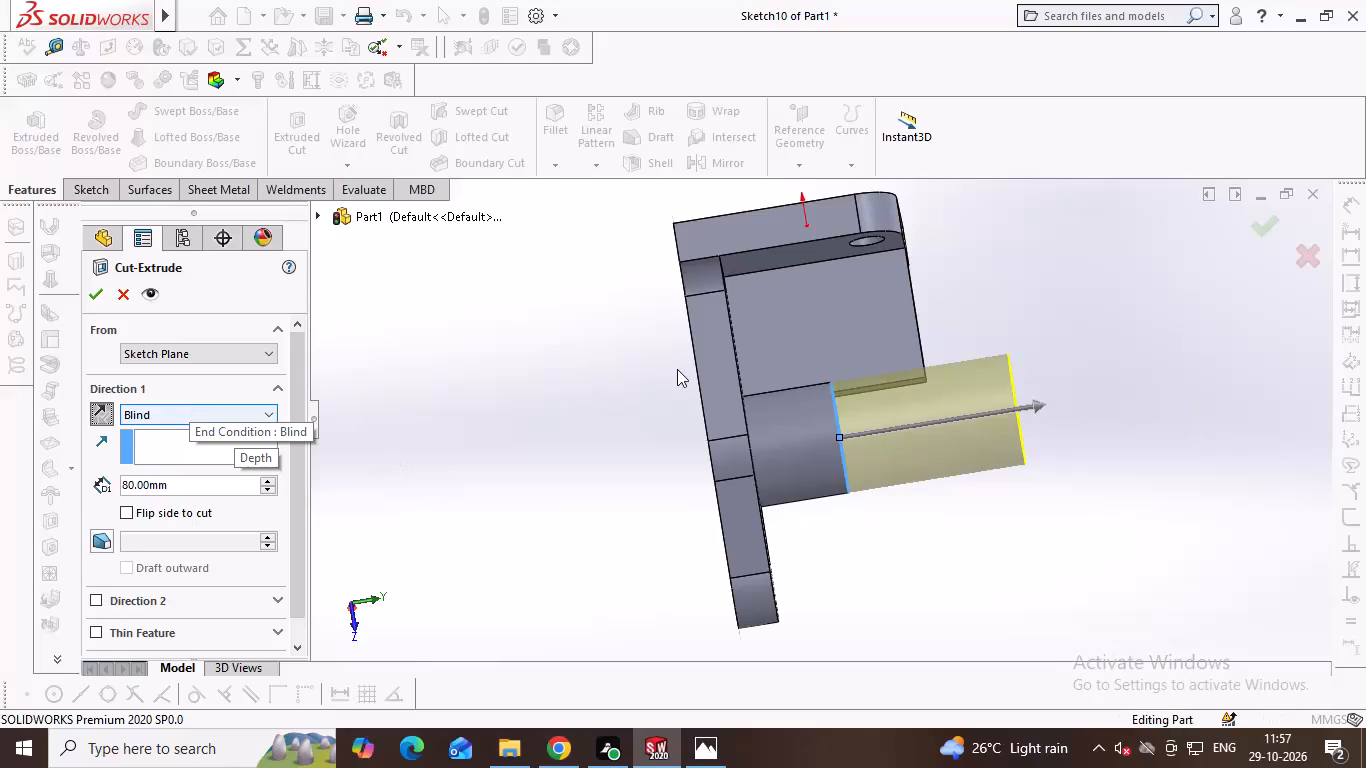
Inspect the trimmed rib above the boss from several angles and compare it with the reference drawing.
{"action": "middle_click_drag", "start_coordinate": [1119, 259], "coordinate": [1045, 264]}
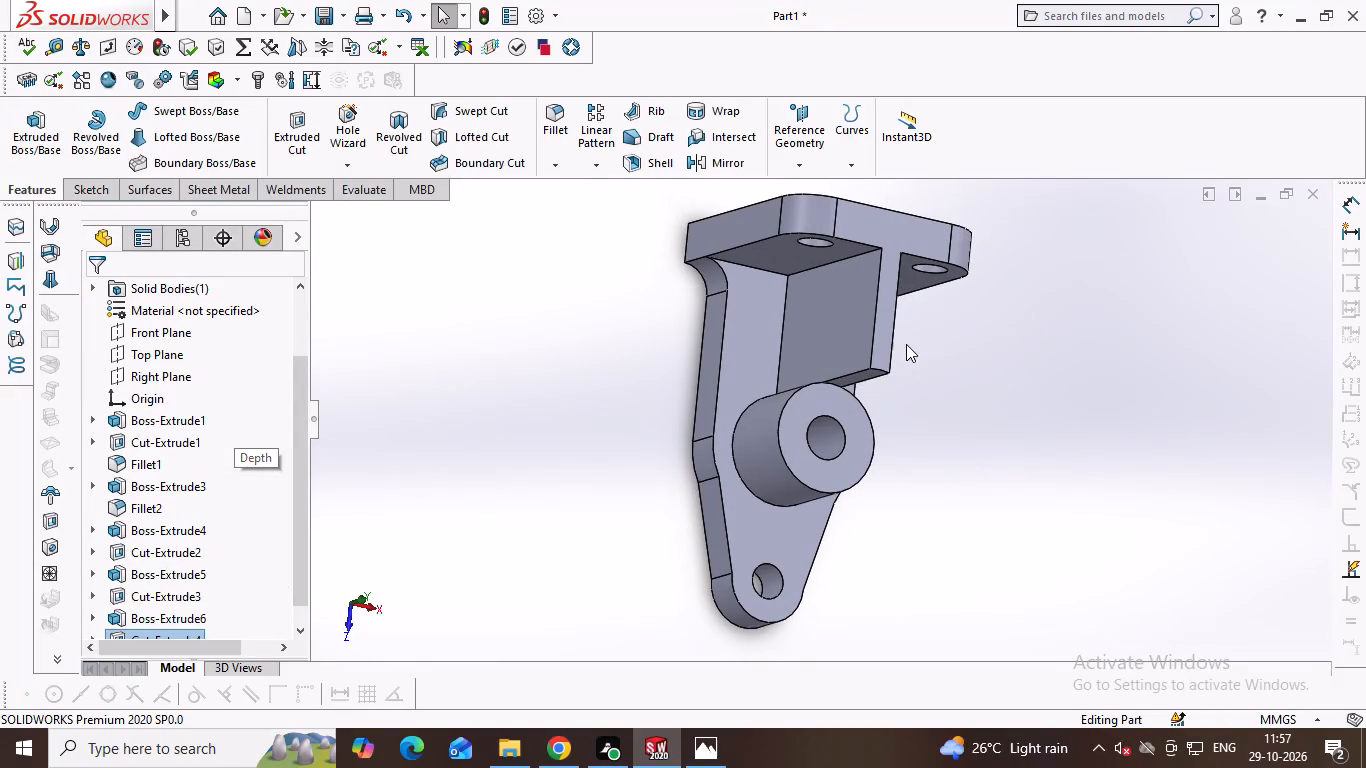
{"action": "middle_click_drag", "start_coordinate": [1027, 223], "coordinate": [990, 233]}
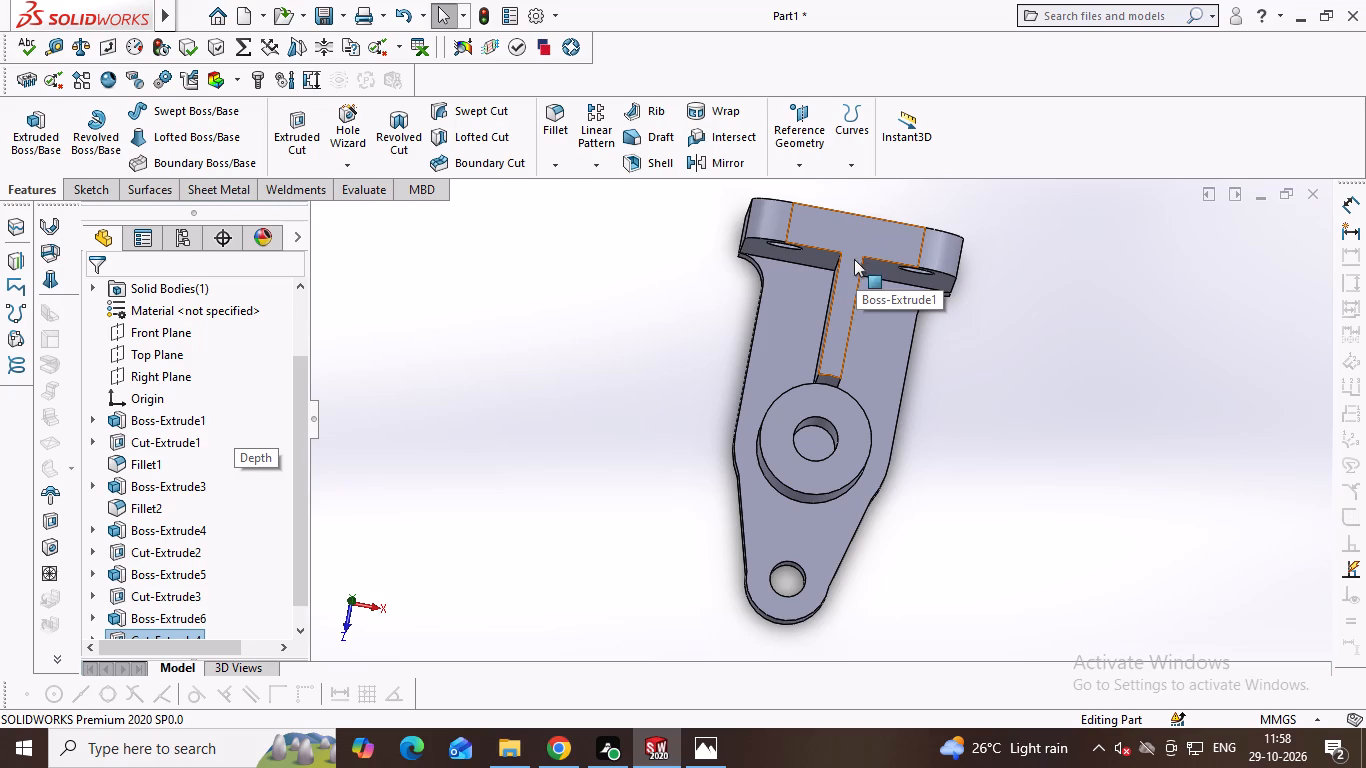
{"action": "key", "text": "alt+Tab"}
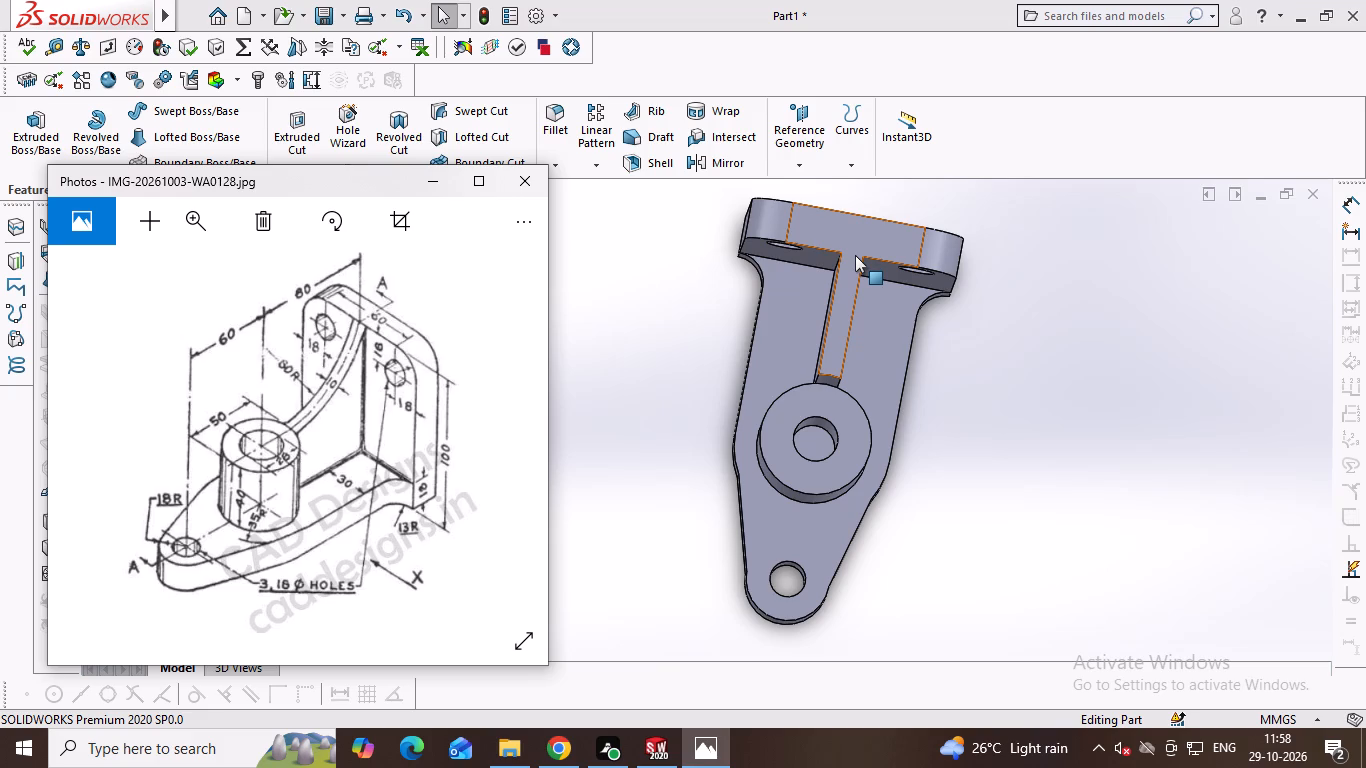
{"action": "key", "text": "alt+Tab"}
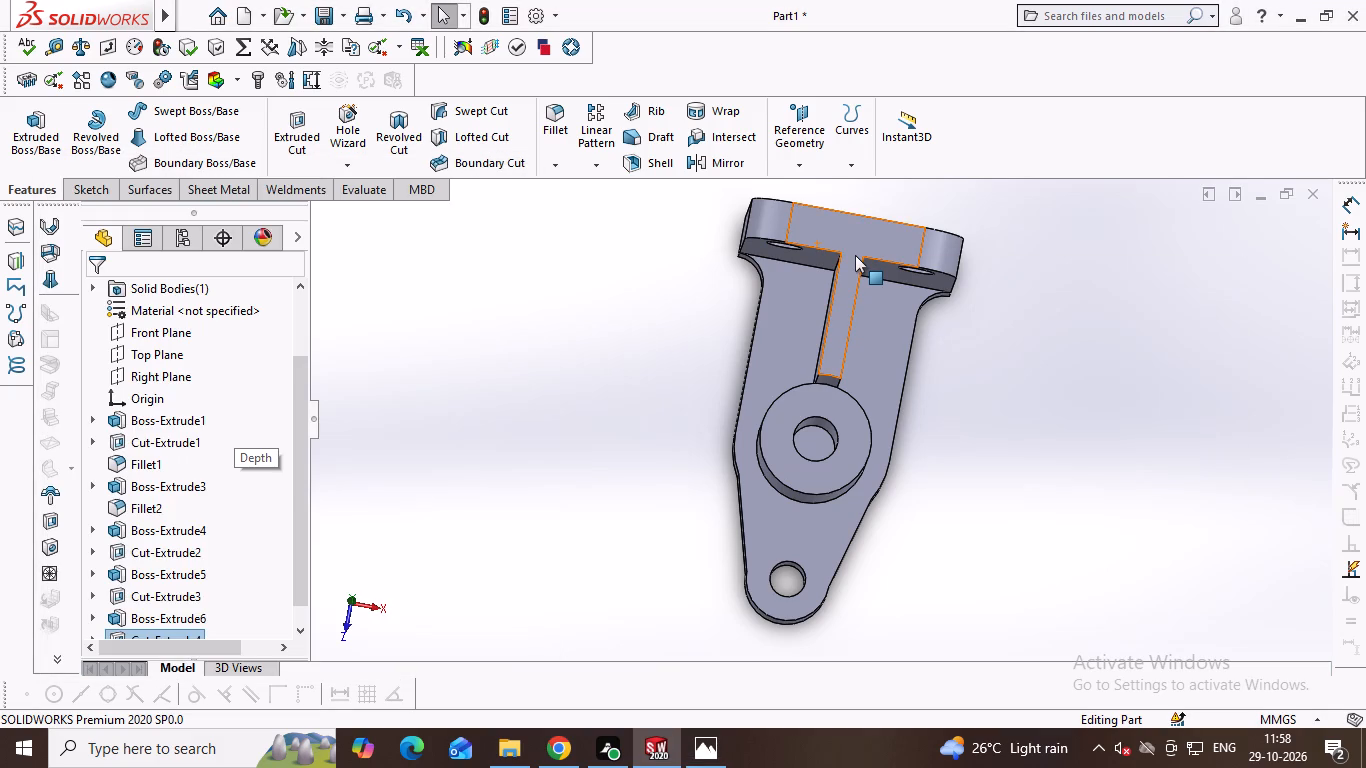
{"action": "middle_click_drag", "start_coordinate": [925, 321], "coordinate": [834, 218]}
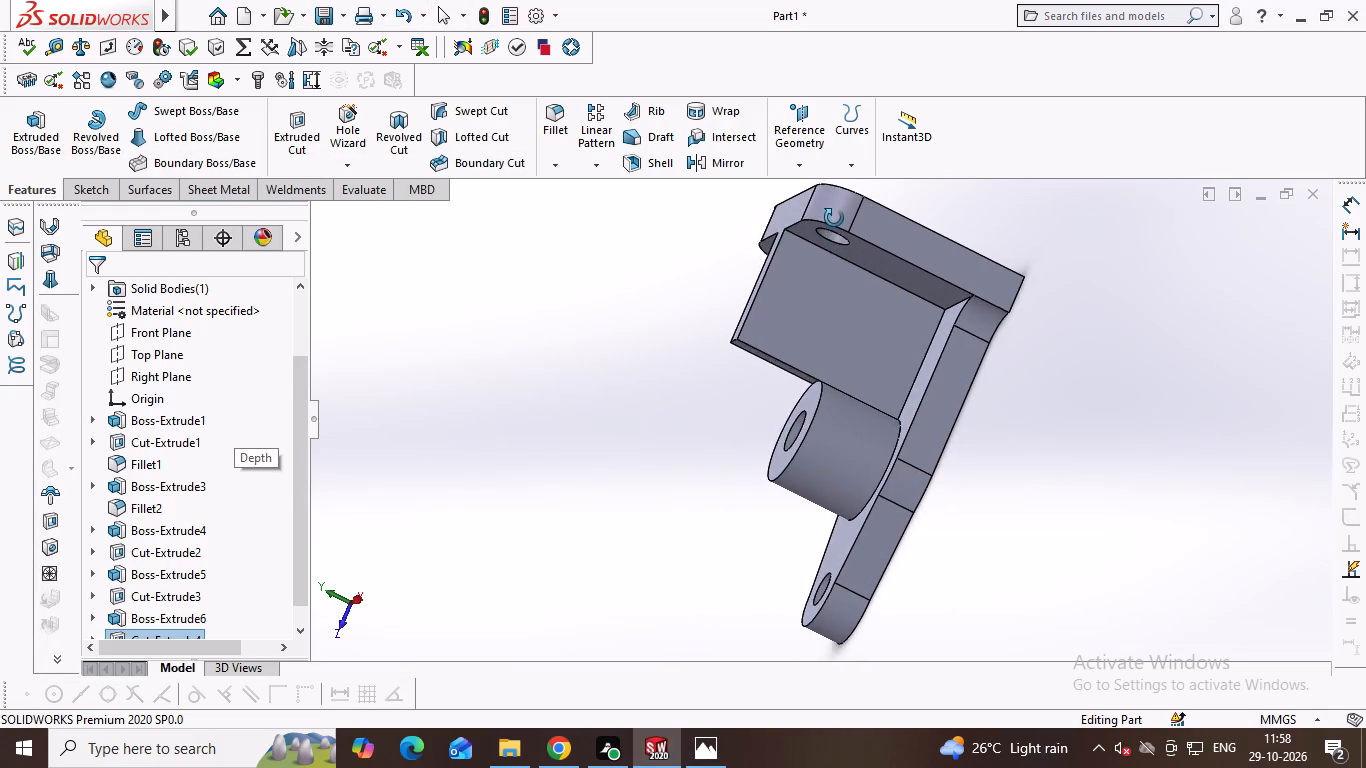
{"action": "middle_click_drag", "start_coordinate": [834, 218], "coordinate": [893, 201]}
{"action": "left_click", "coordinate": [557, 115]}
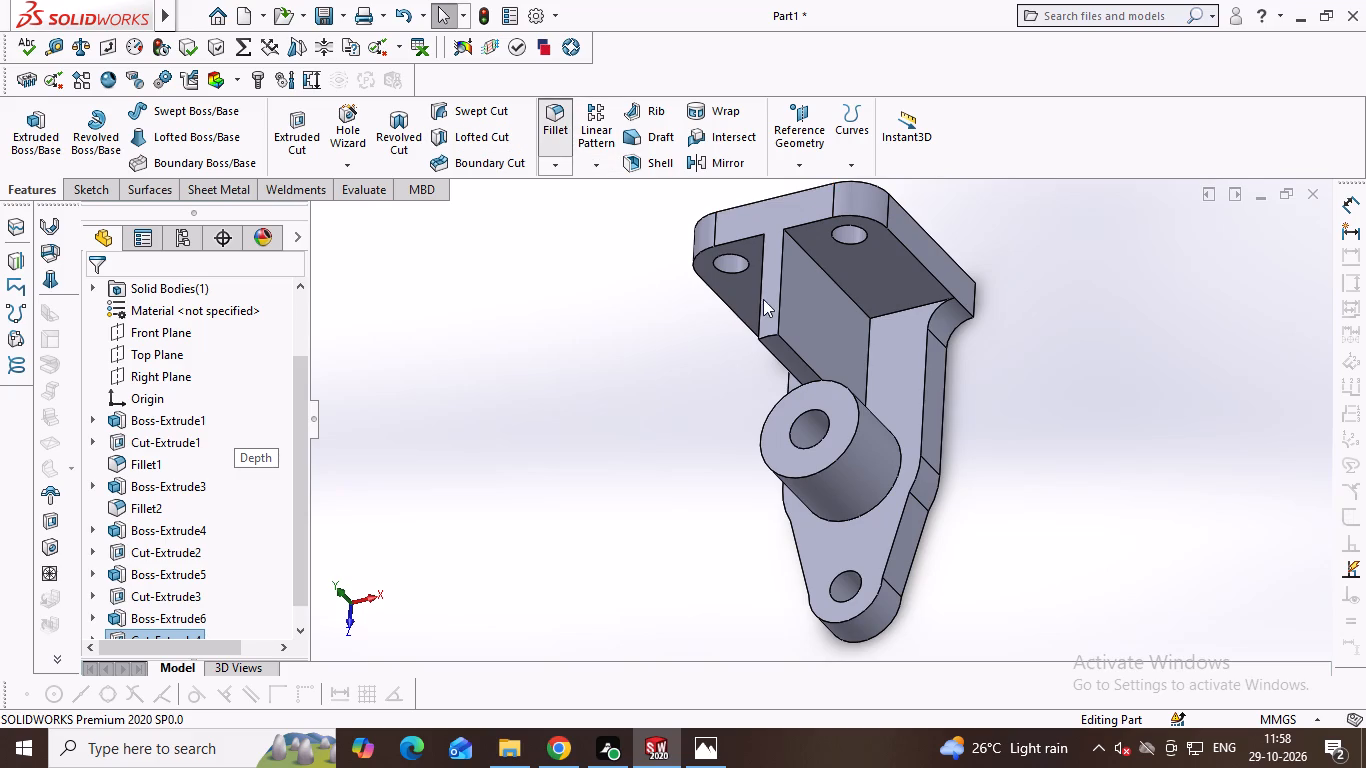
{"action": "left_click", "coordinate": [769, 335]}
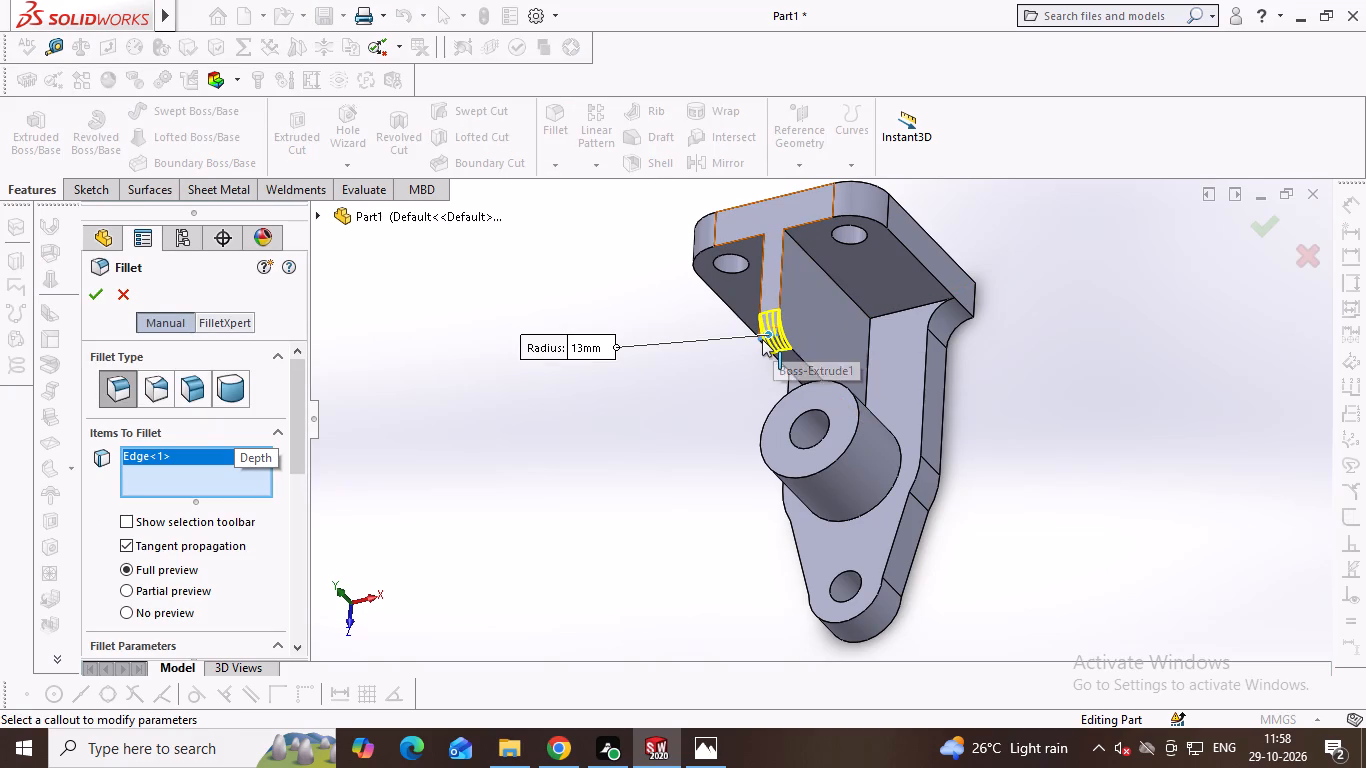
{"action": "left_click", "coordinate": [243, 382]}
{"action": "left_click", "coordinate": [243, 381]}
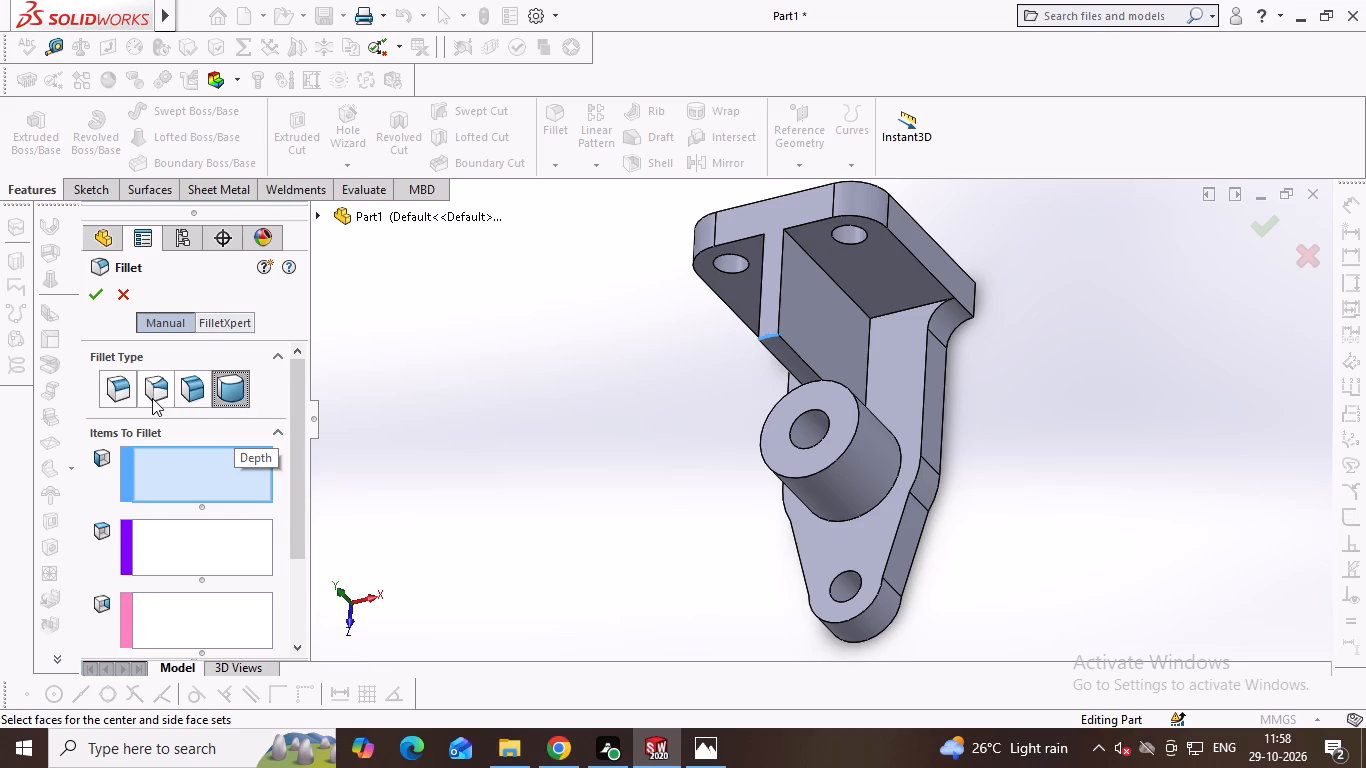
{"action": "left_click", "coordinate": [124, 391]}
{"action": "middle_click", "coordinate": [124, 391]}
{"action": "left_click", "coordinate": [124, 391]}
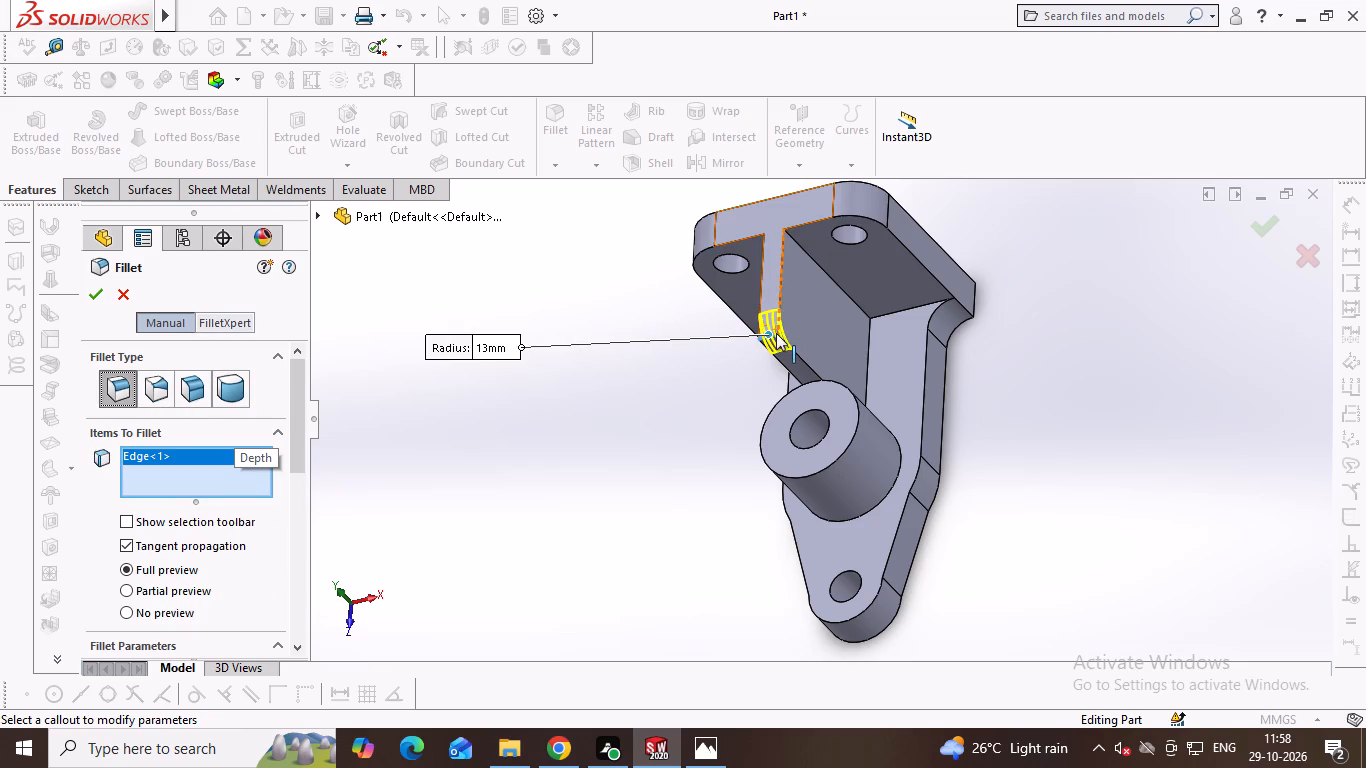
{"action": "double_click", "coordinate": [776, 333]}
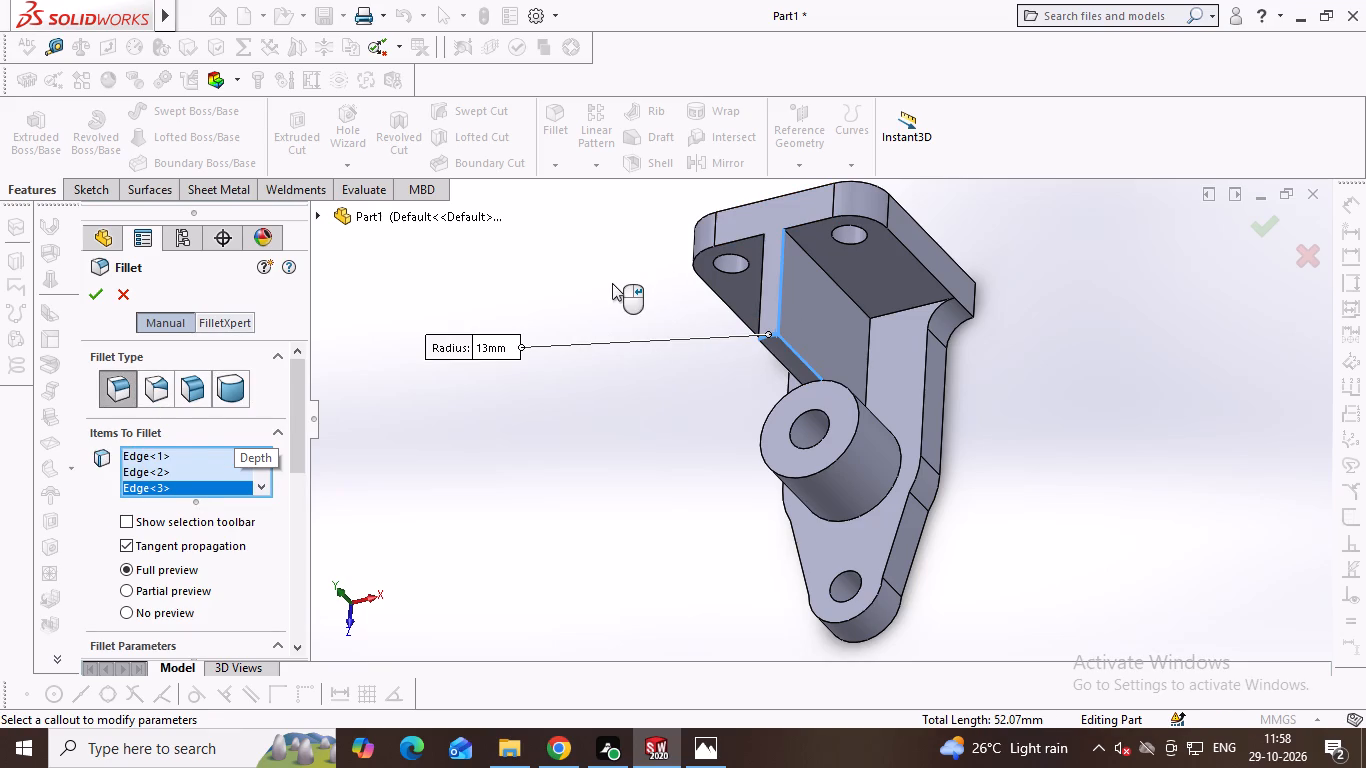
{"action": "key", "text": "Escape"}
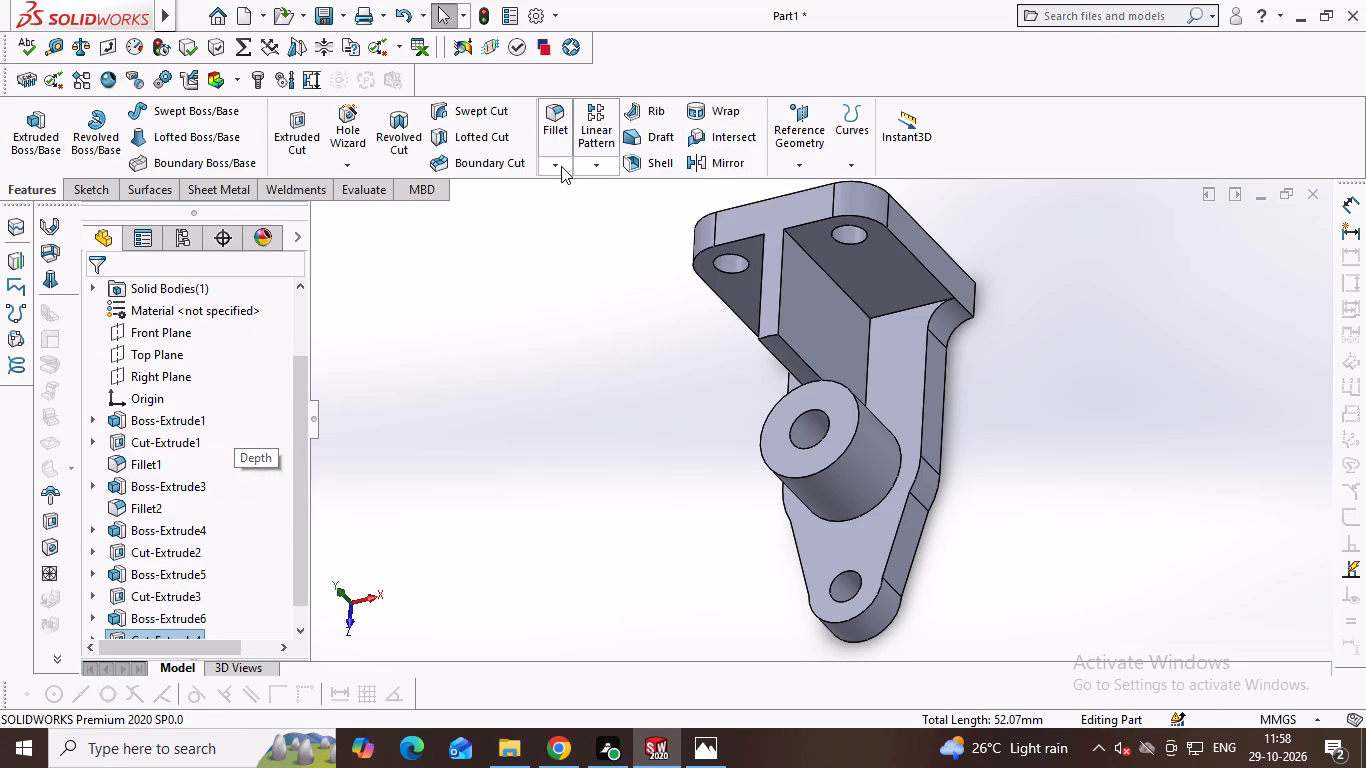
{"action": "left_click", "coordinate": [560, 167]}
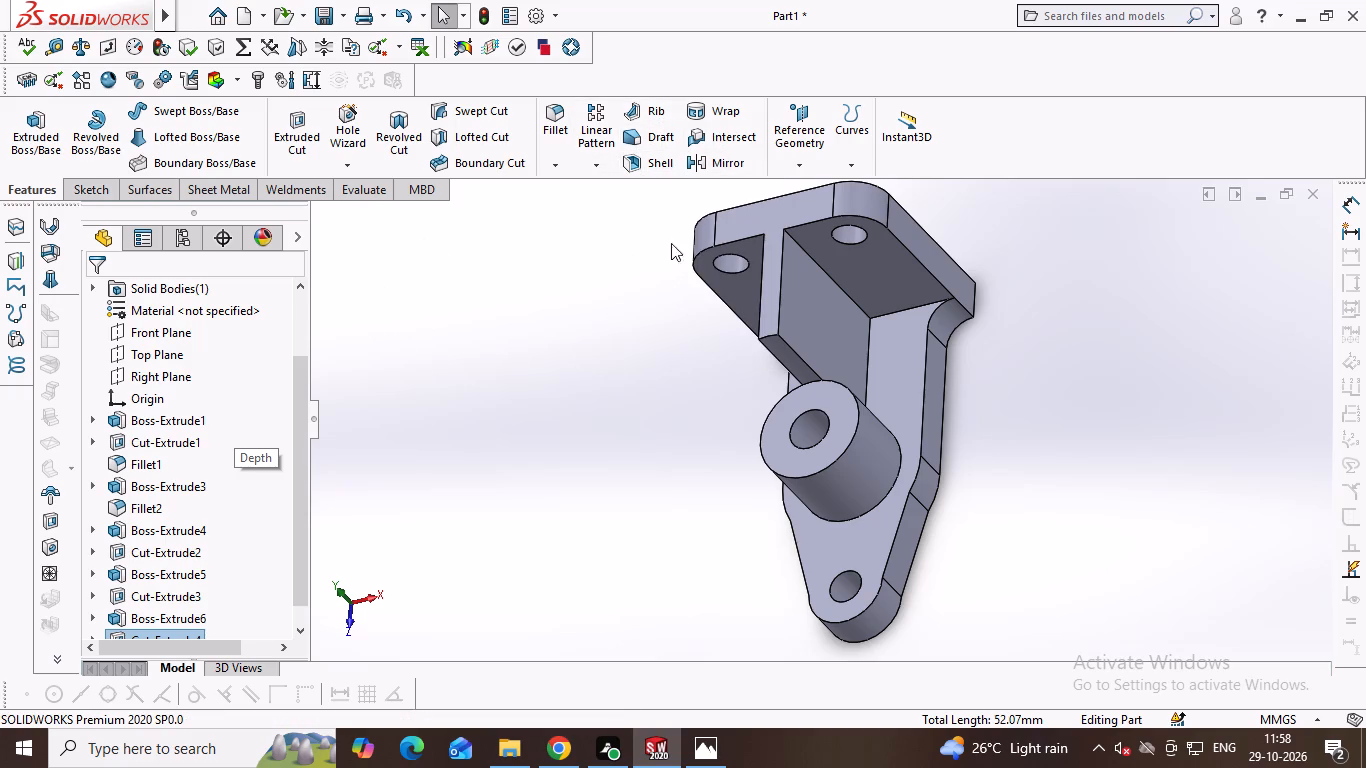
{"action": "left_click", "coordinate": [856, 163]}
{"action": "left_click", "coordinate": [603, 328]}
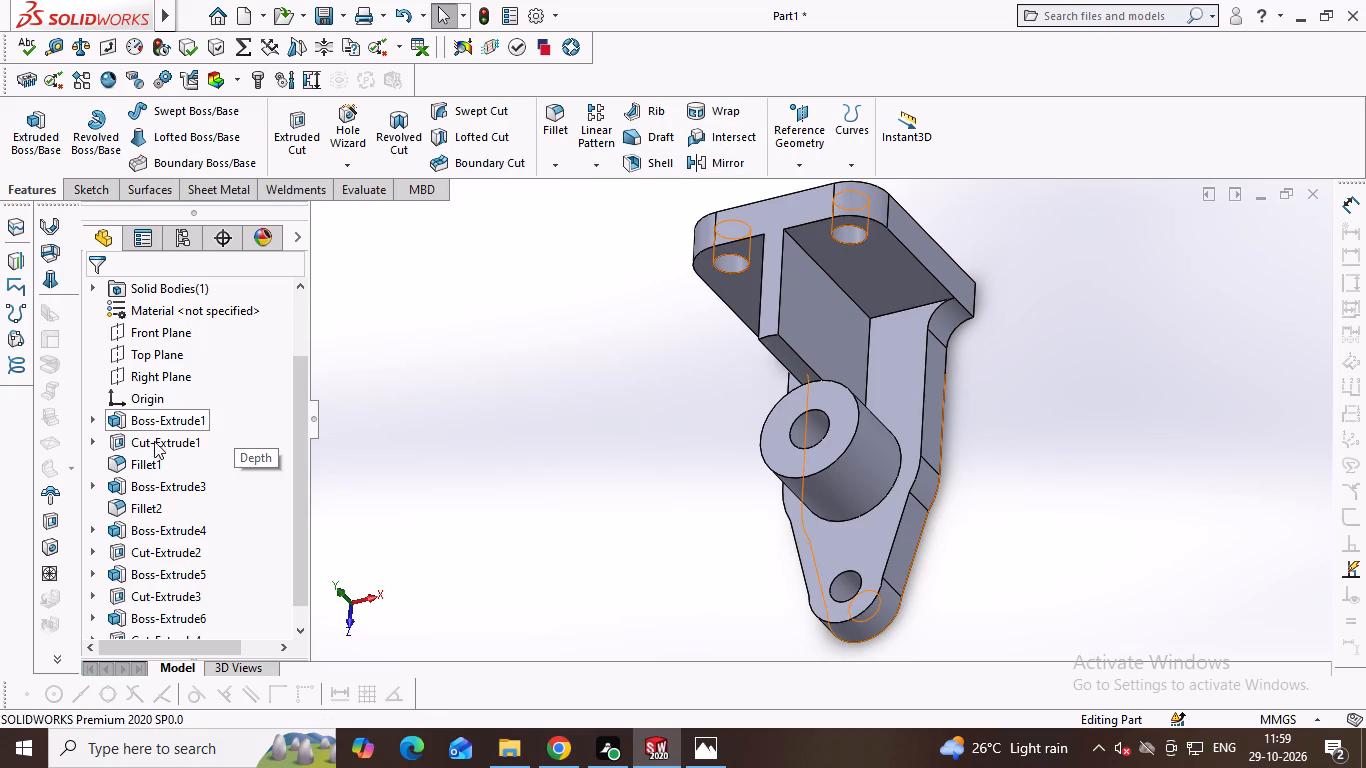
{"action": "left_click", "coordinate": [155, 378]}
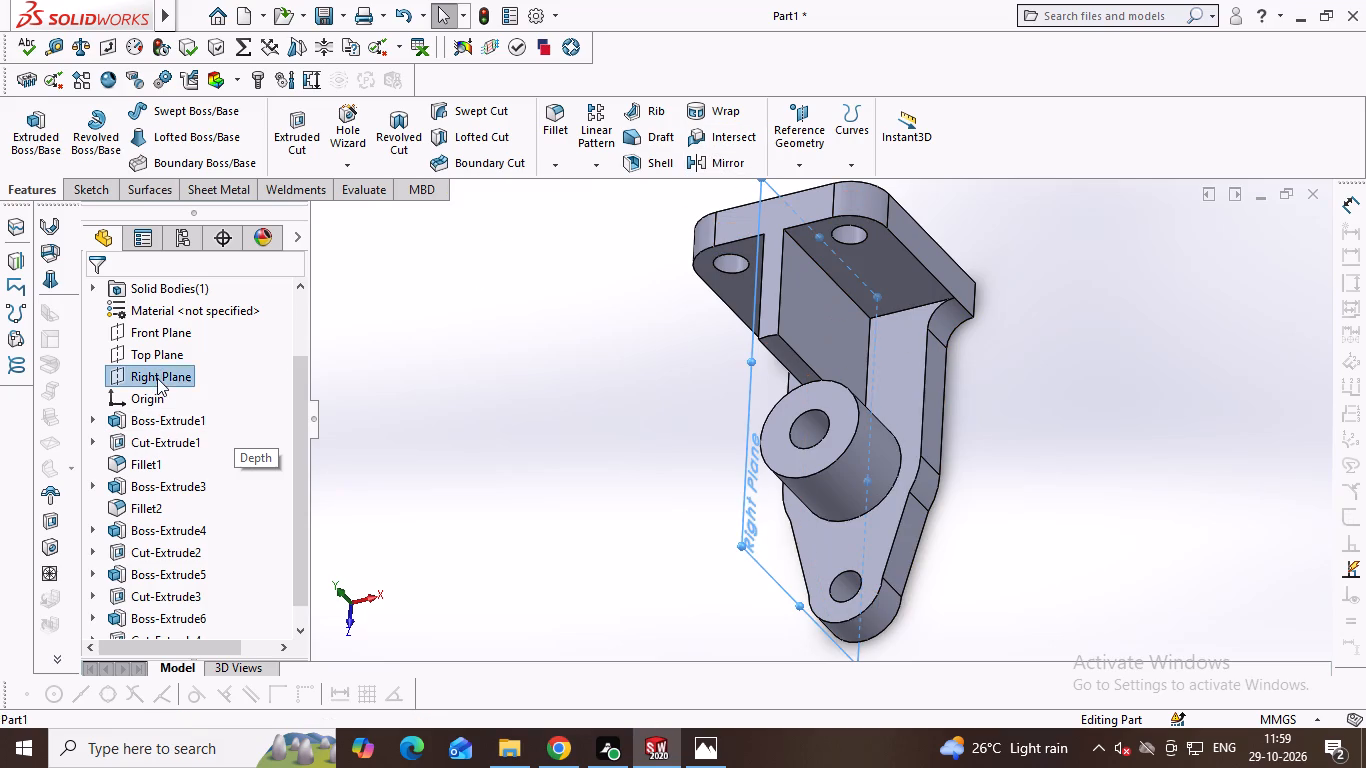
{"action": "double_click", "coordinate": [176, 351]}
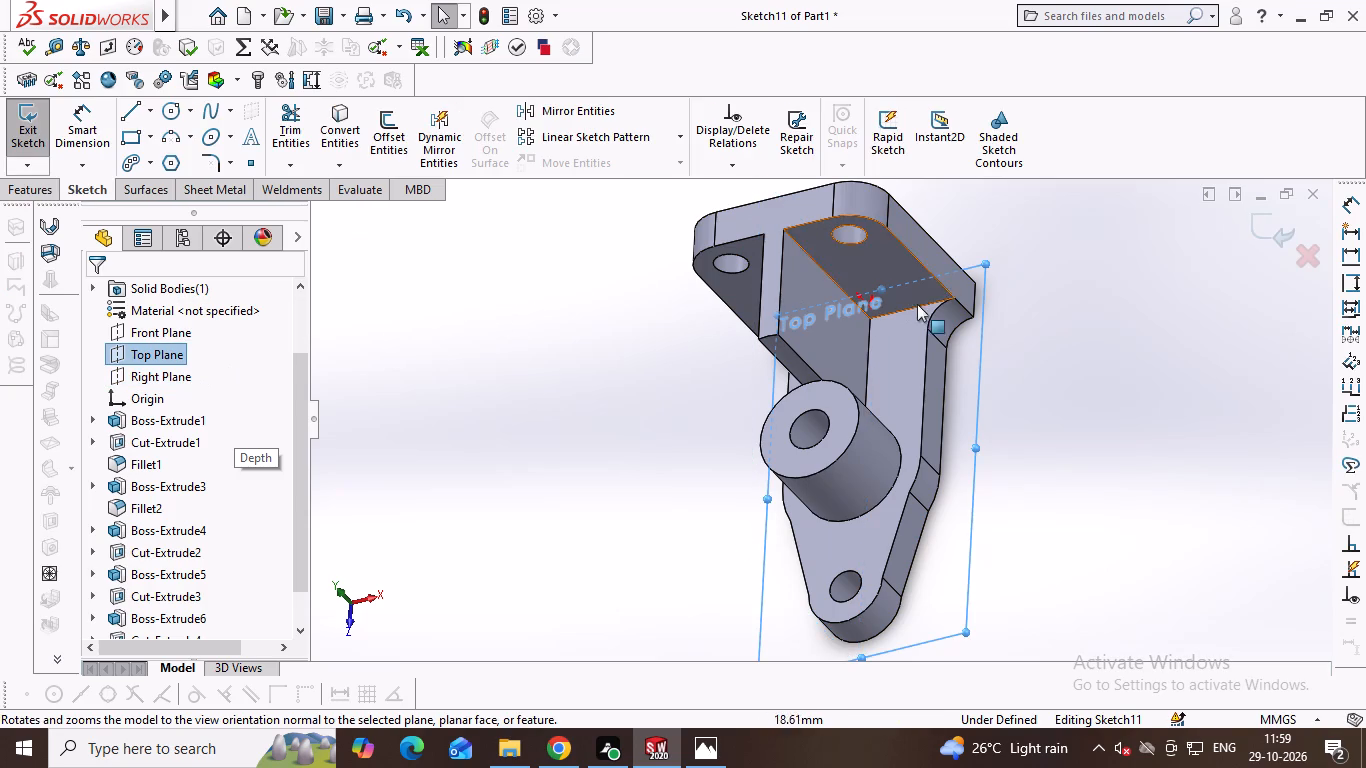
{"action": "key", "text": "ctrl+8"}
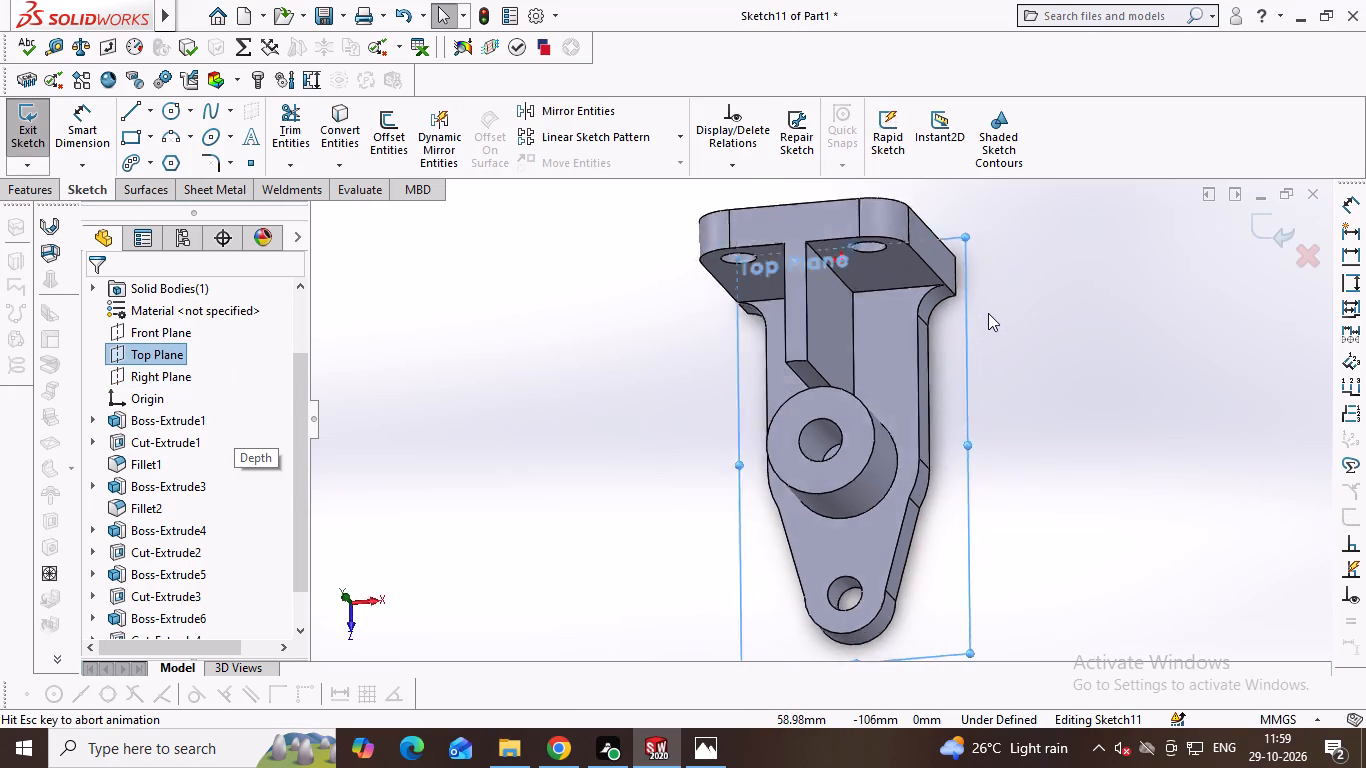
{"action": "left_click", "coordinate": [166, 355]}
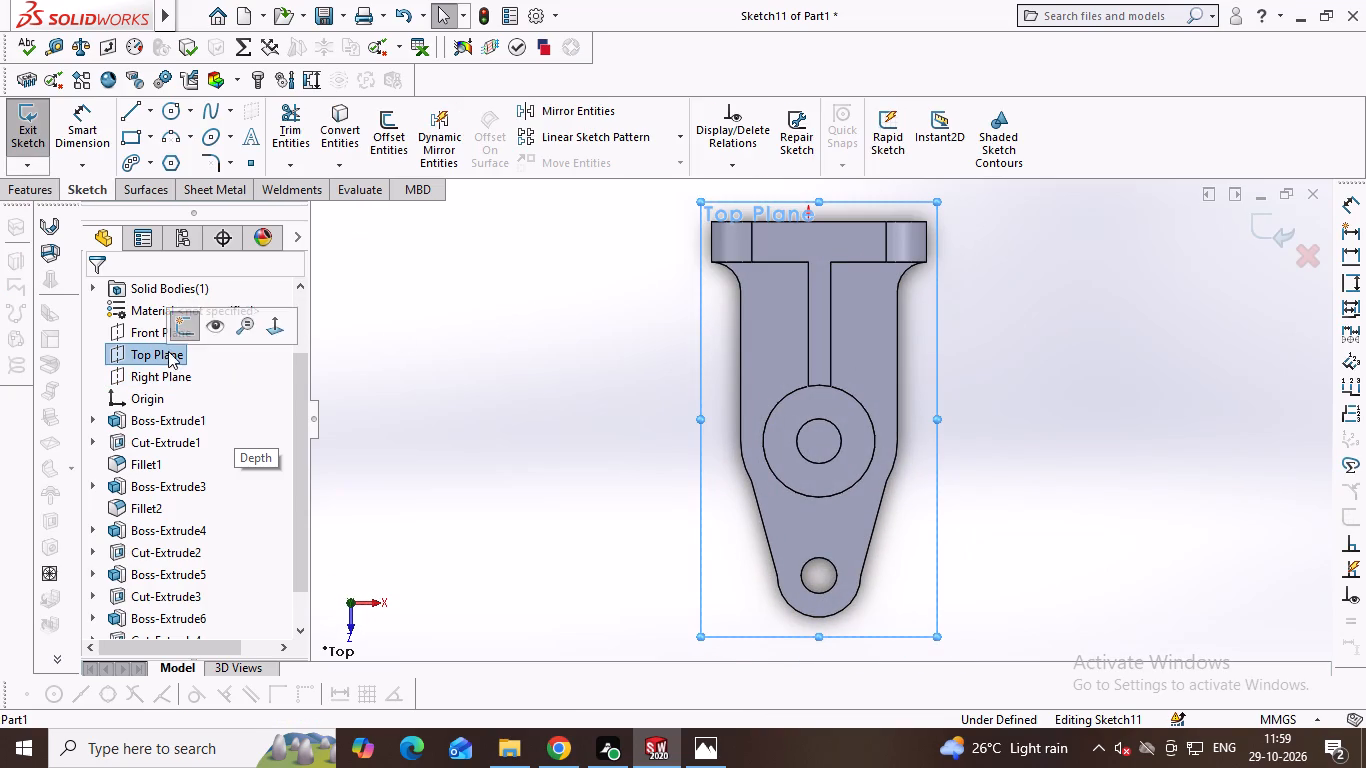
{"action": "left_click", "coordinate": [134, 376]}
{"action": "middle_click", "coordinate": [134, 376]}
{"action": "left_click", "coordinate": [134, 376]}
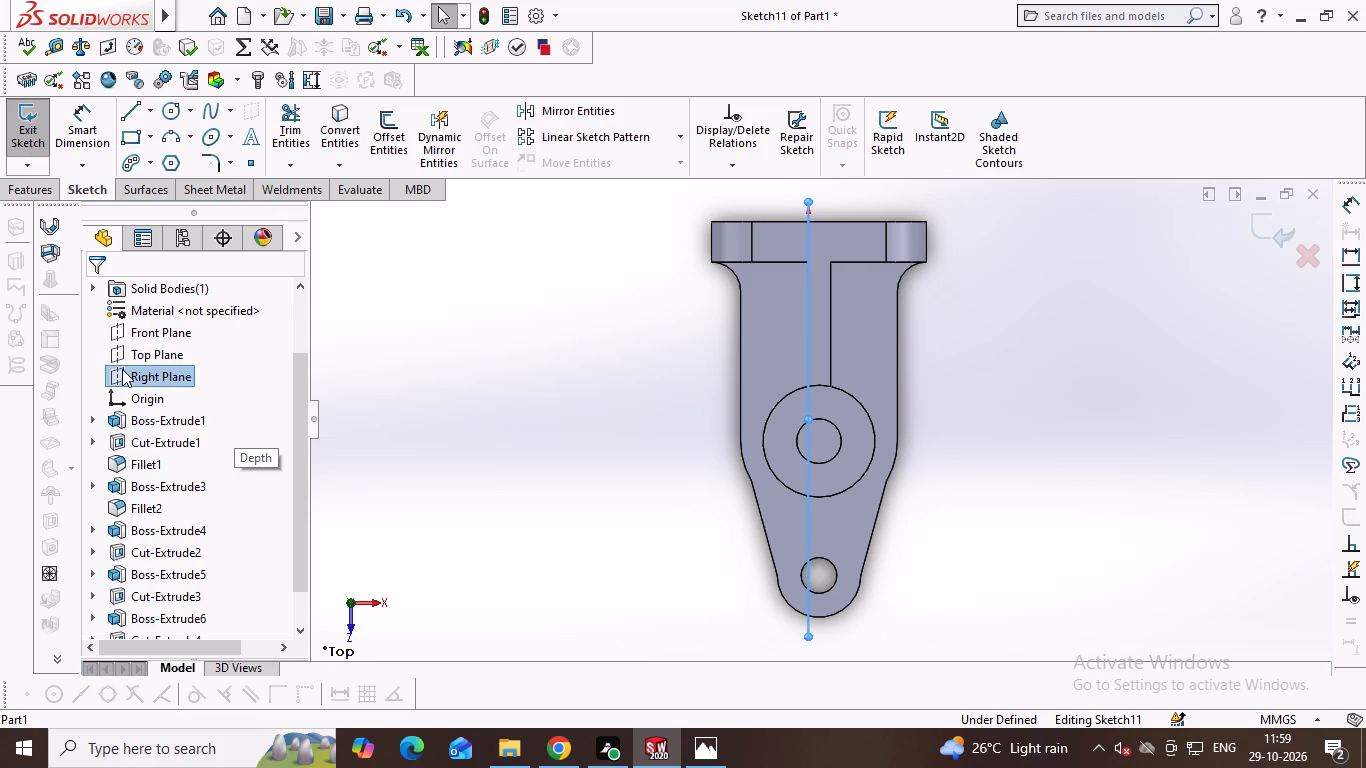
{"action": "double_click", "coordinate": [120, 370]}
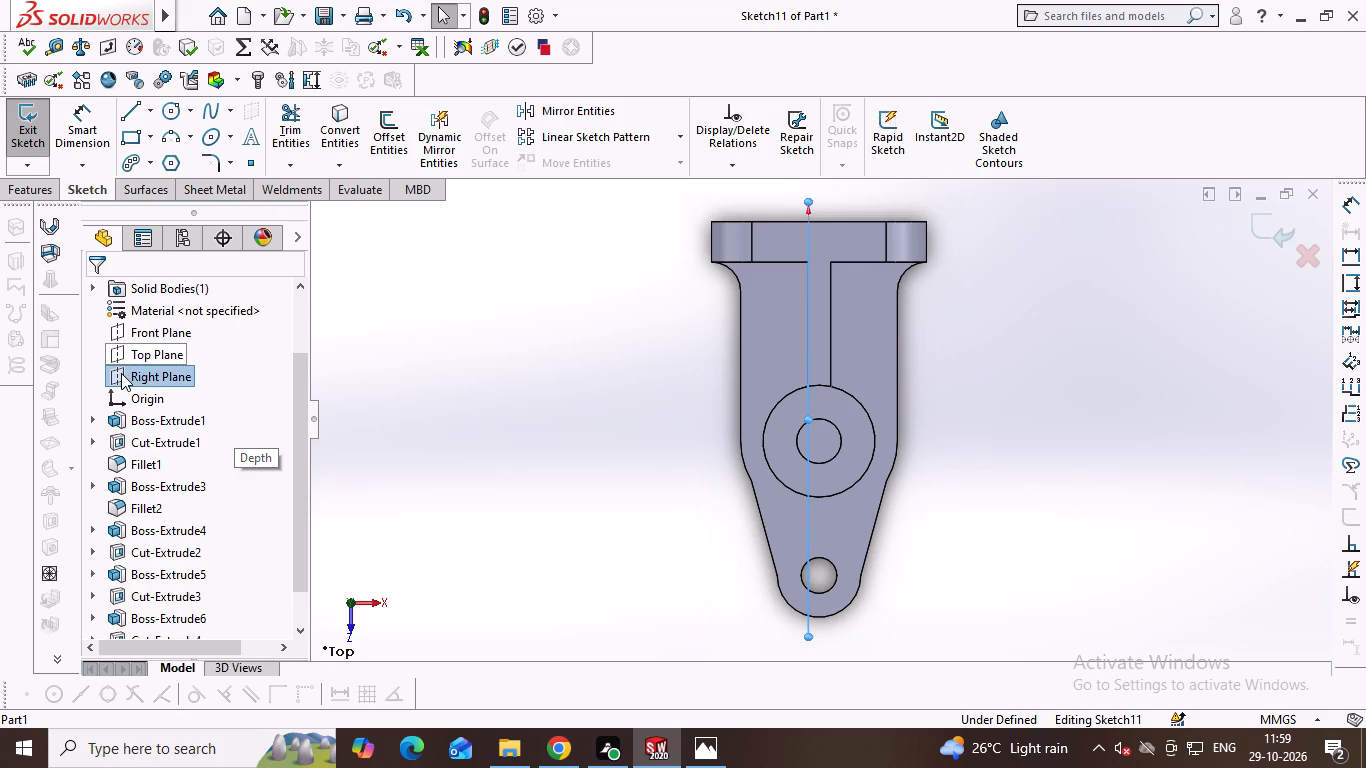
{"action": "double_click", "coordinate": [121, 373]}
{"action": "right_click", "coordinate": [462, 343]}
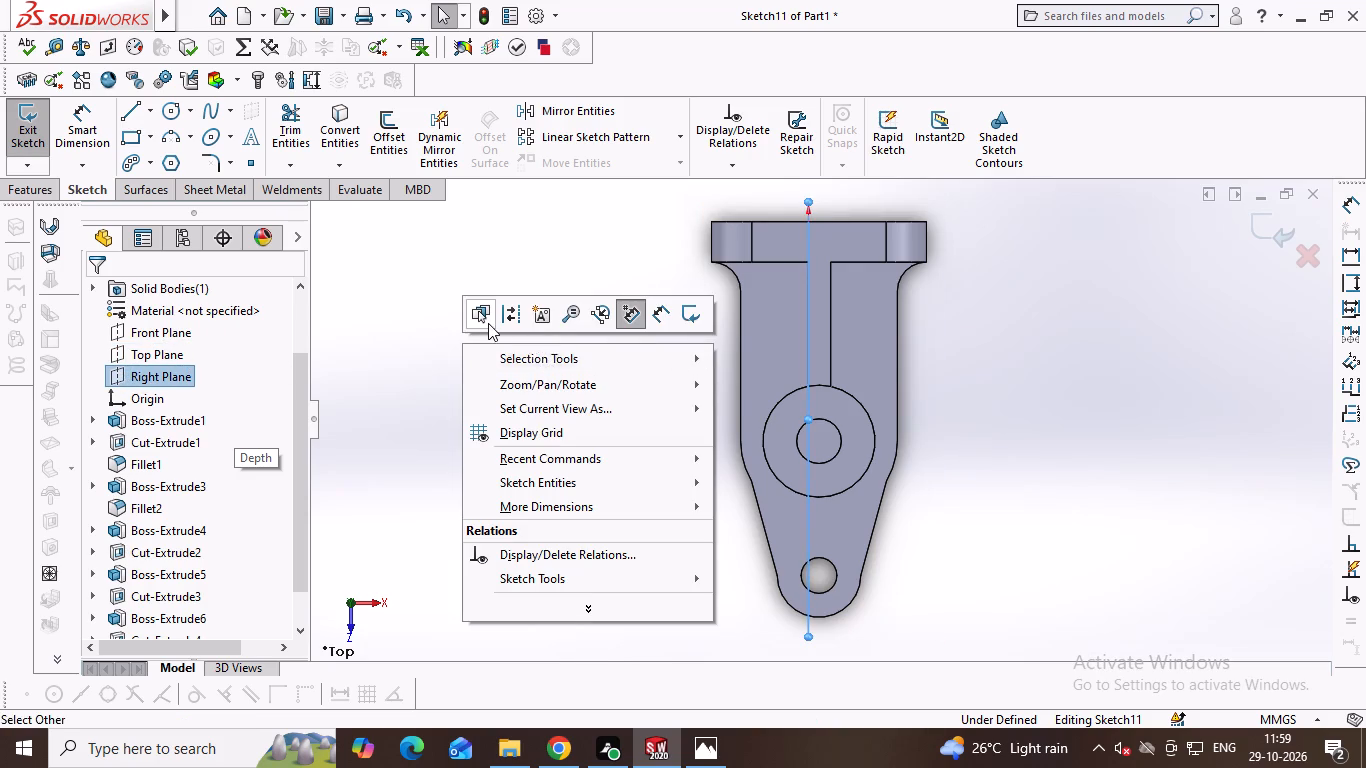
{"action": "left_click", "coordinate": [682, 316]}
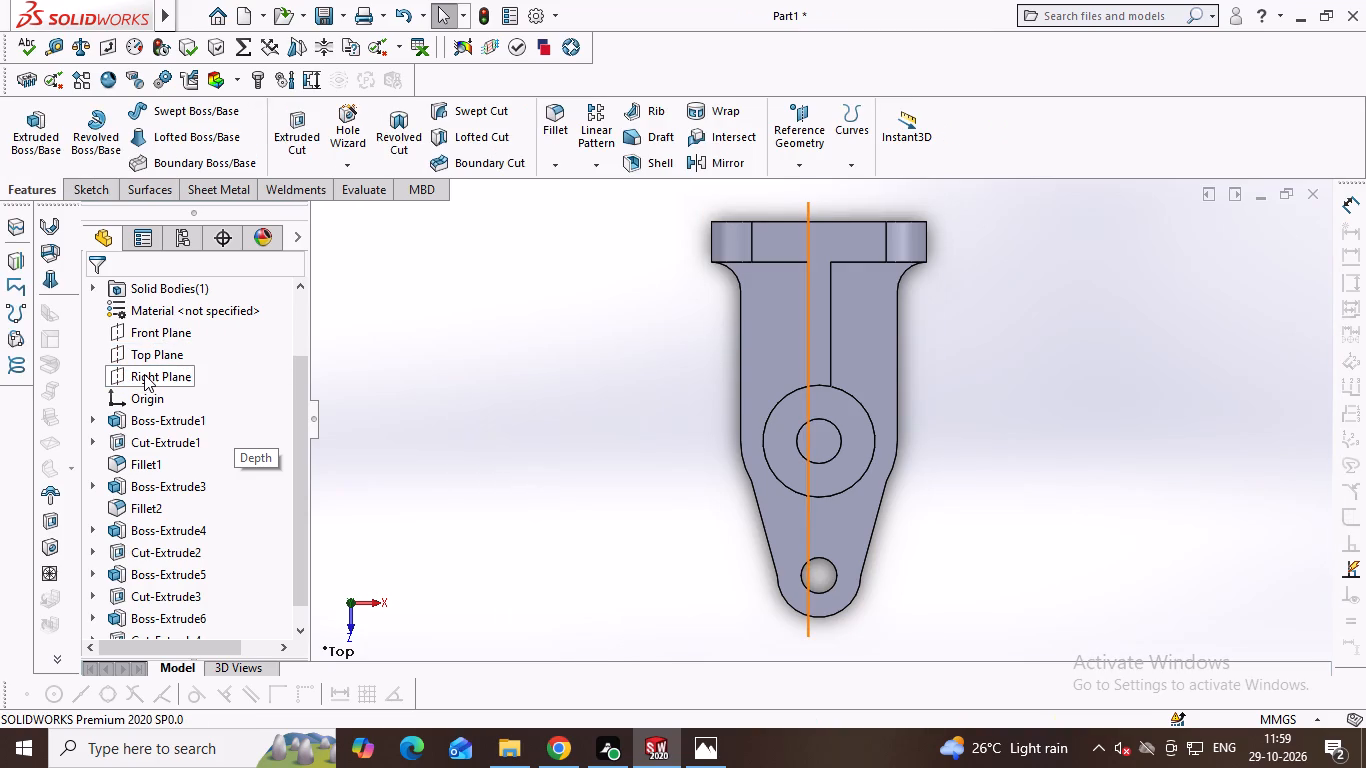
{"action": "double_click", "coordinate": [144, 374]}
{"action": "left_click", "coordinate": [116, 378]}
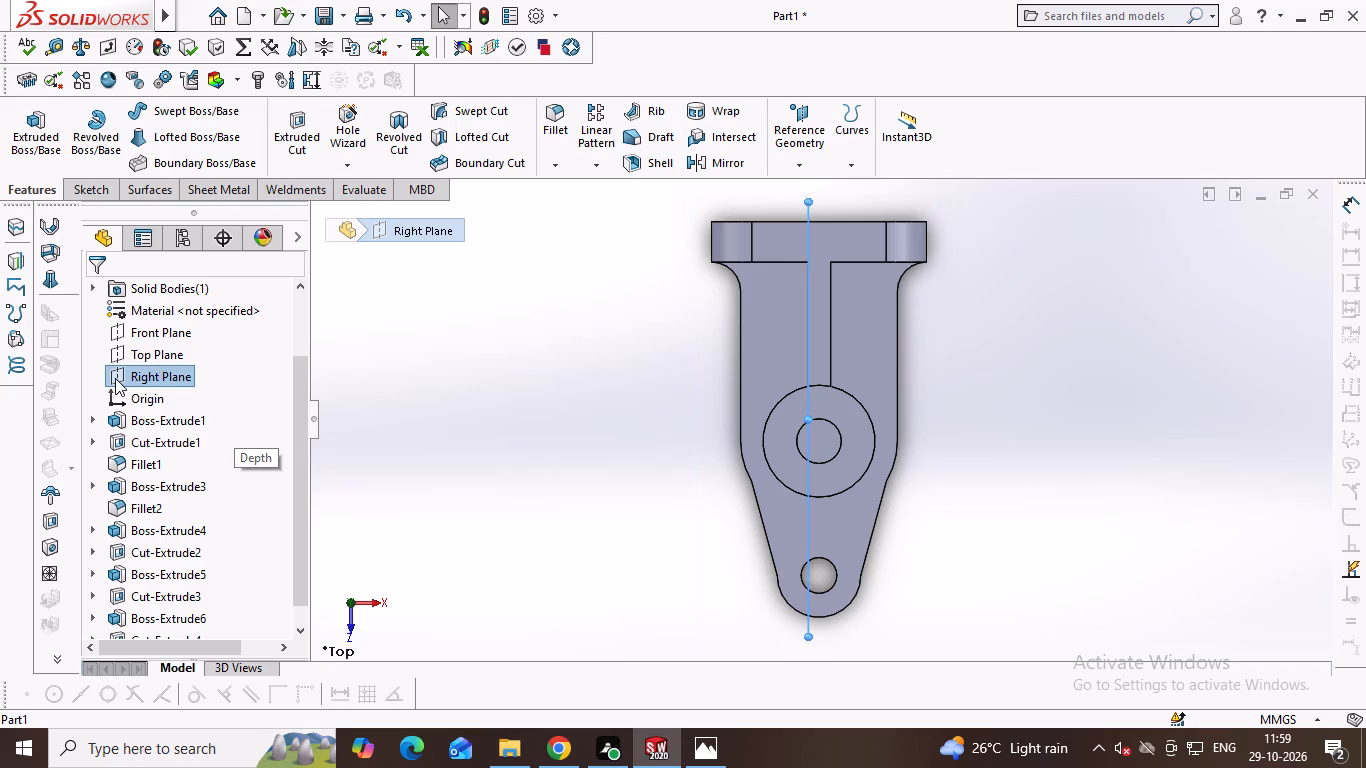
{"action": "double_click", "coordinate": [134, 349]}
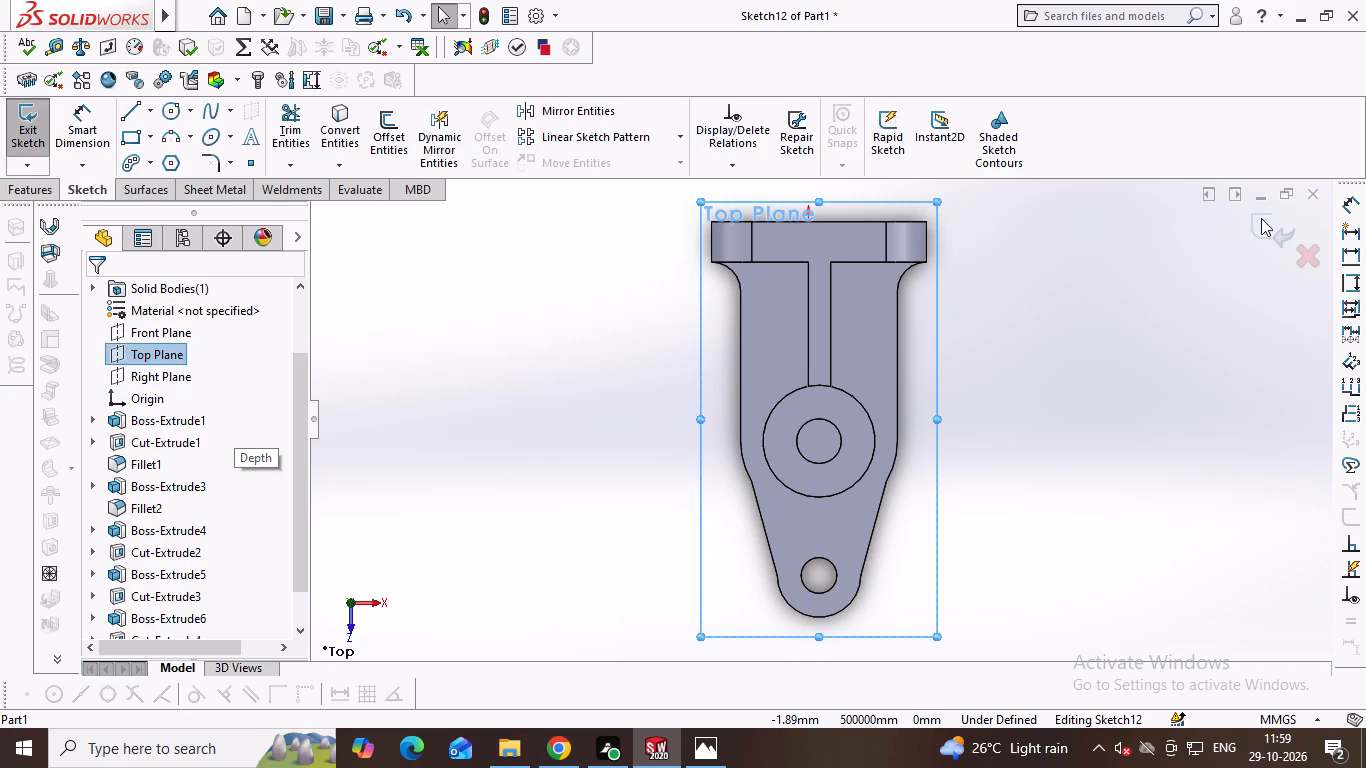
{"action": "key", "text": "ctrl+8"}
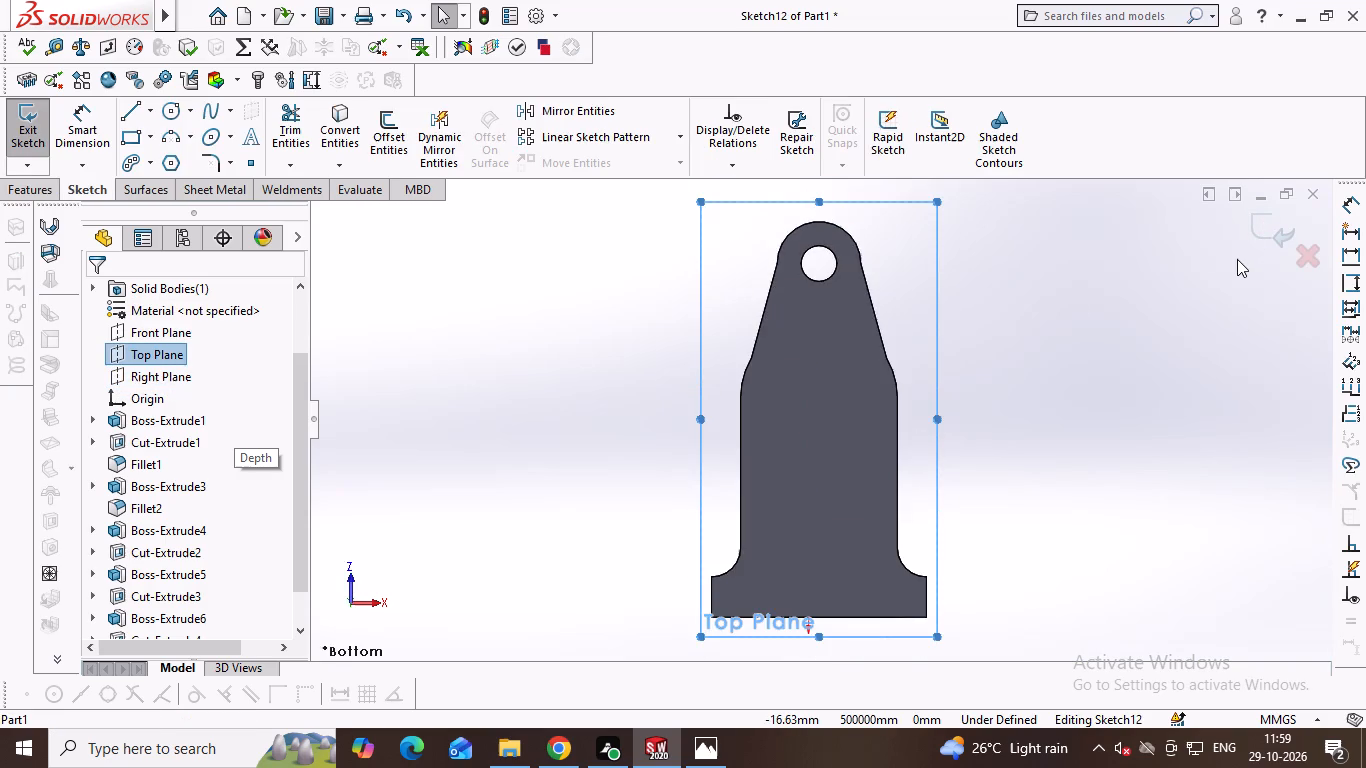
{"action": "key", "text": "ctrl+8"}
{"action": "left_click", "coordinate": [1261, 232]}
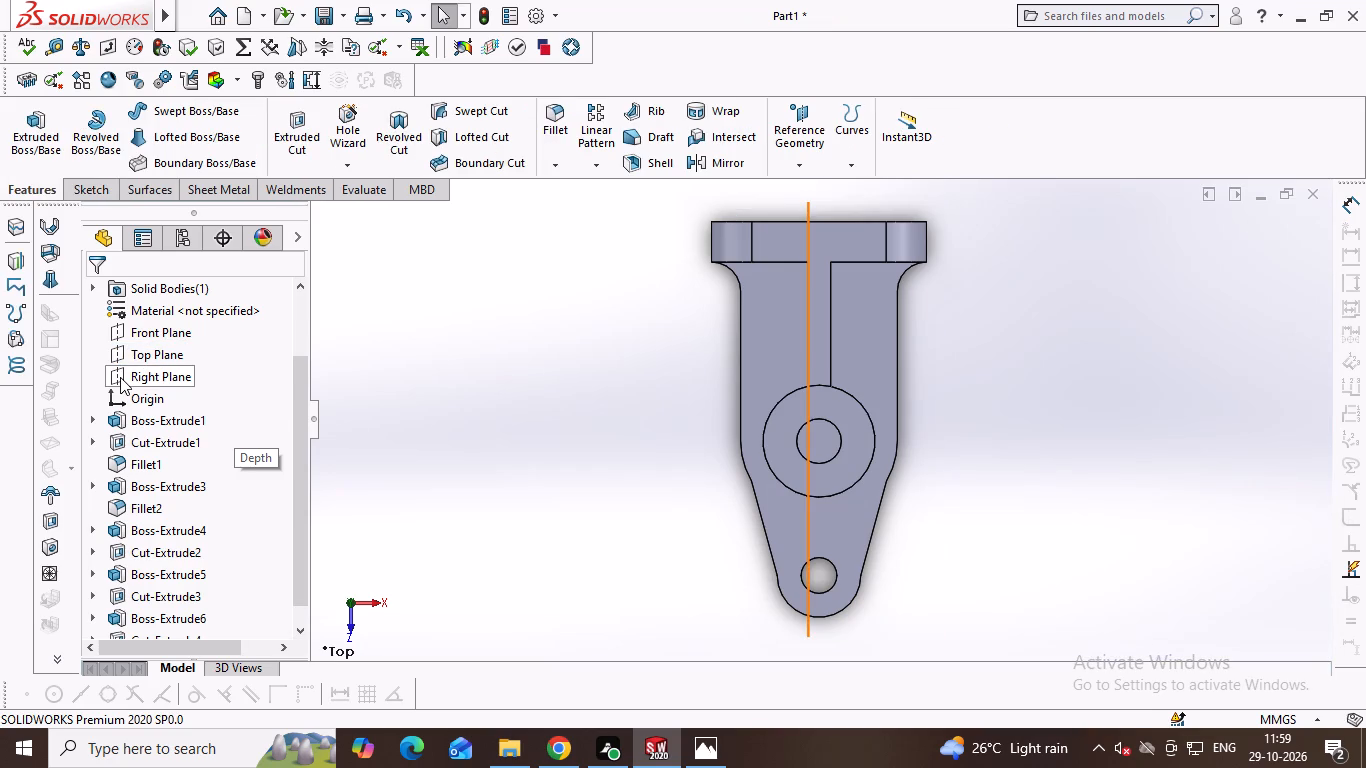
Open a new sketch on the Right Plane and view it face-on.
{"action": "left_click", "coordinate": [120, 377]}
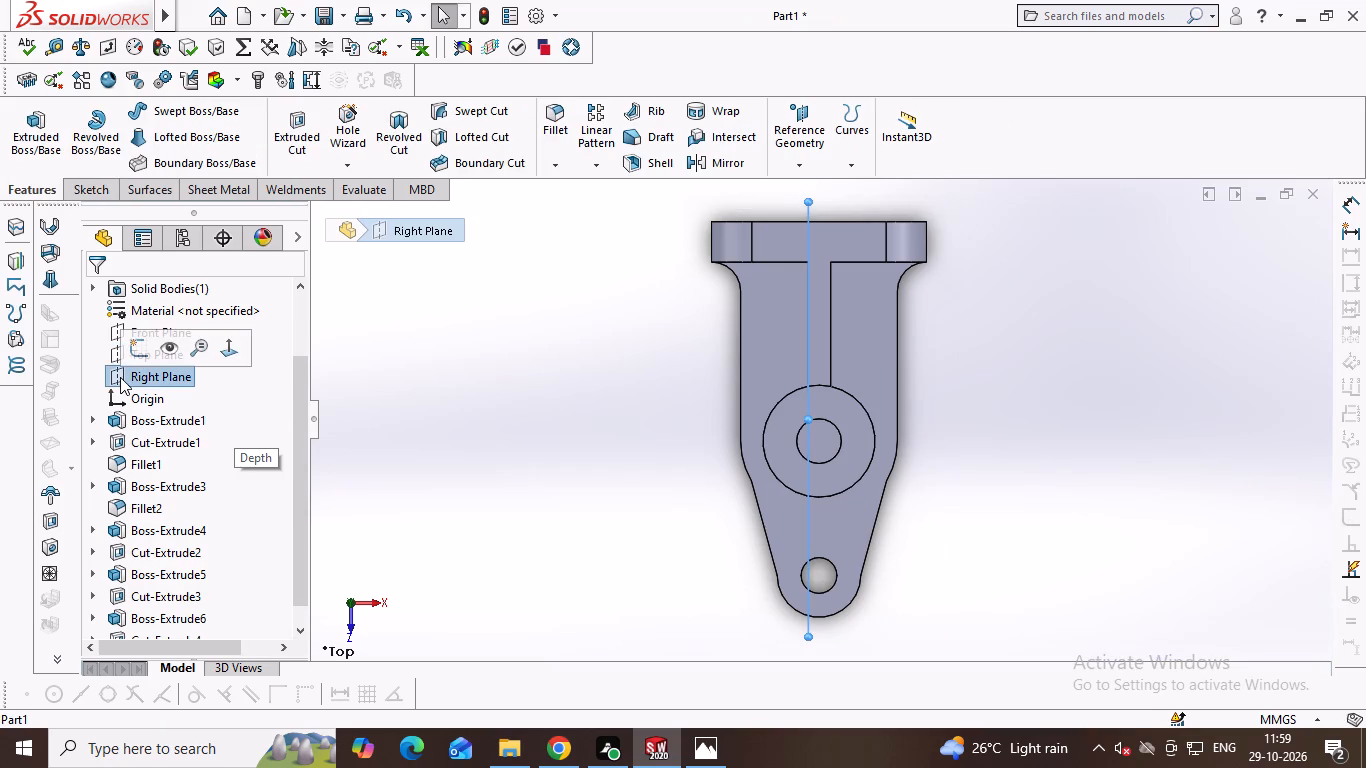
{"action": "left_click", "coordinate": [140, 351]}
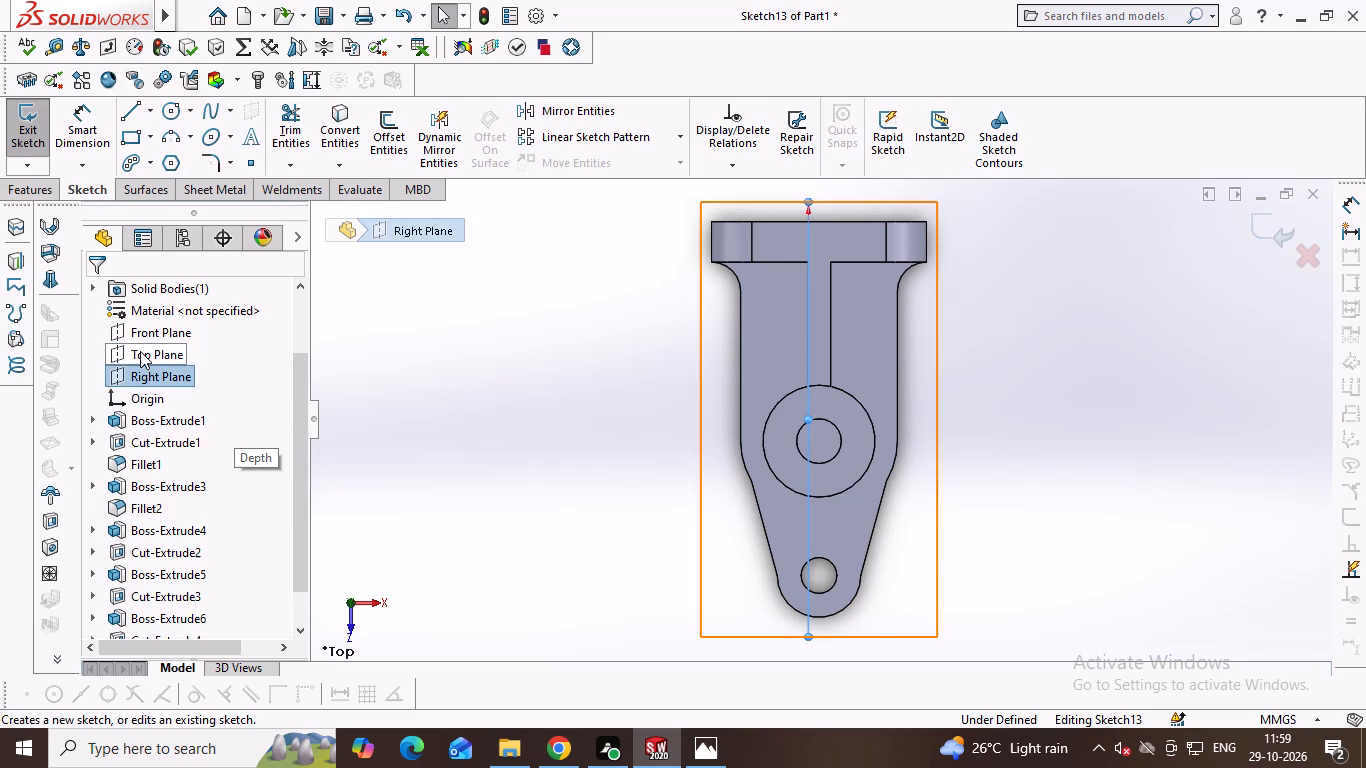
{"action": "middle_click_drag", "start_coordinate": [1097, 260], "coordinate": [1097, 258]}
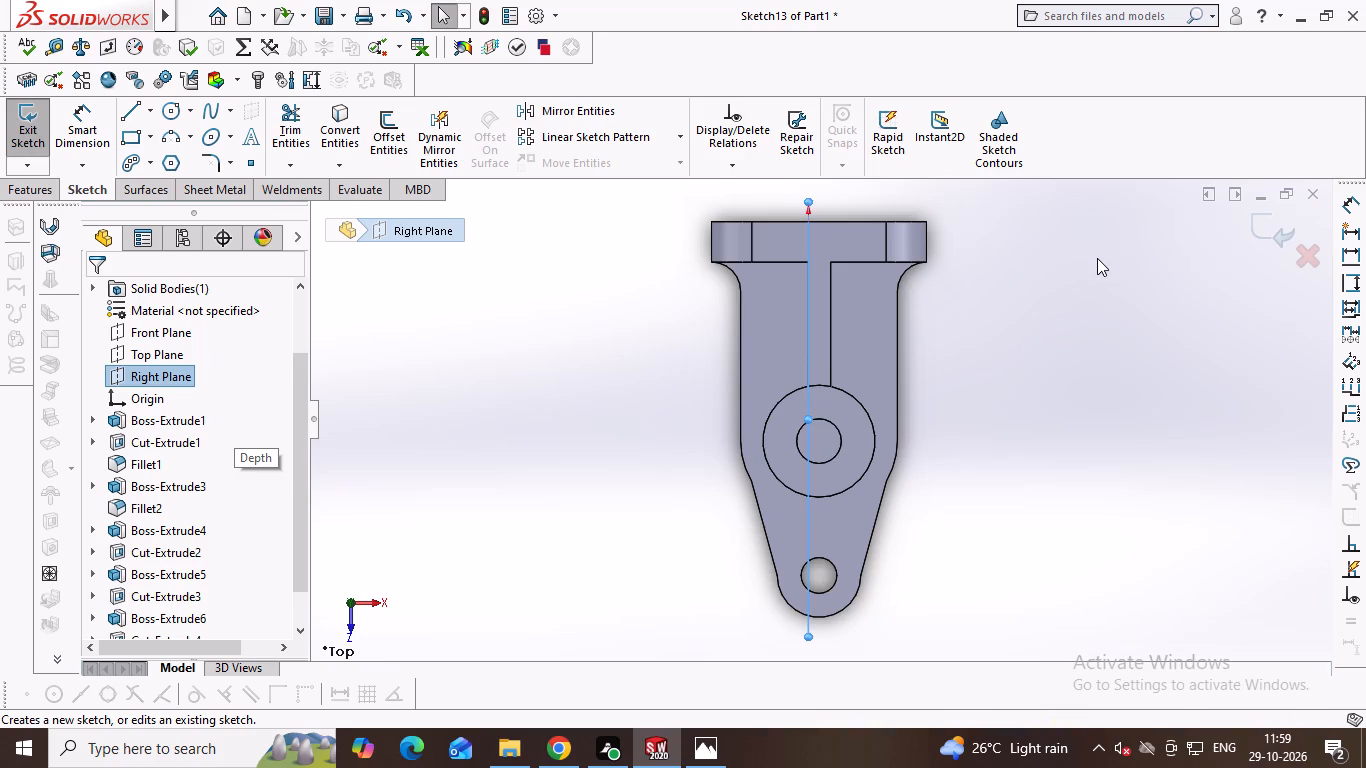
{"action": "middle_click_drag", "start_coordinate": [1097, 258], "coordinate": [1032, 272]}
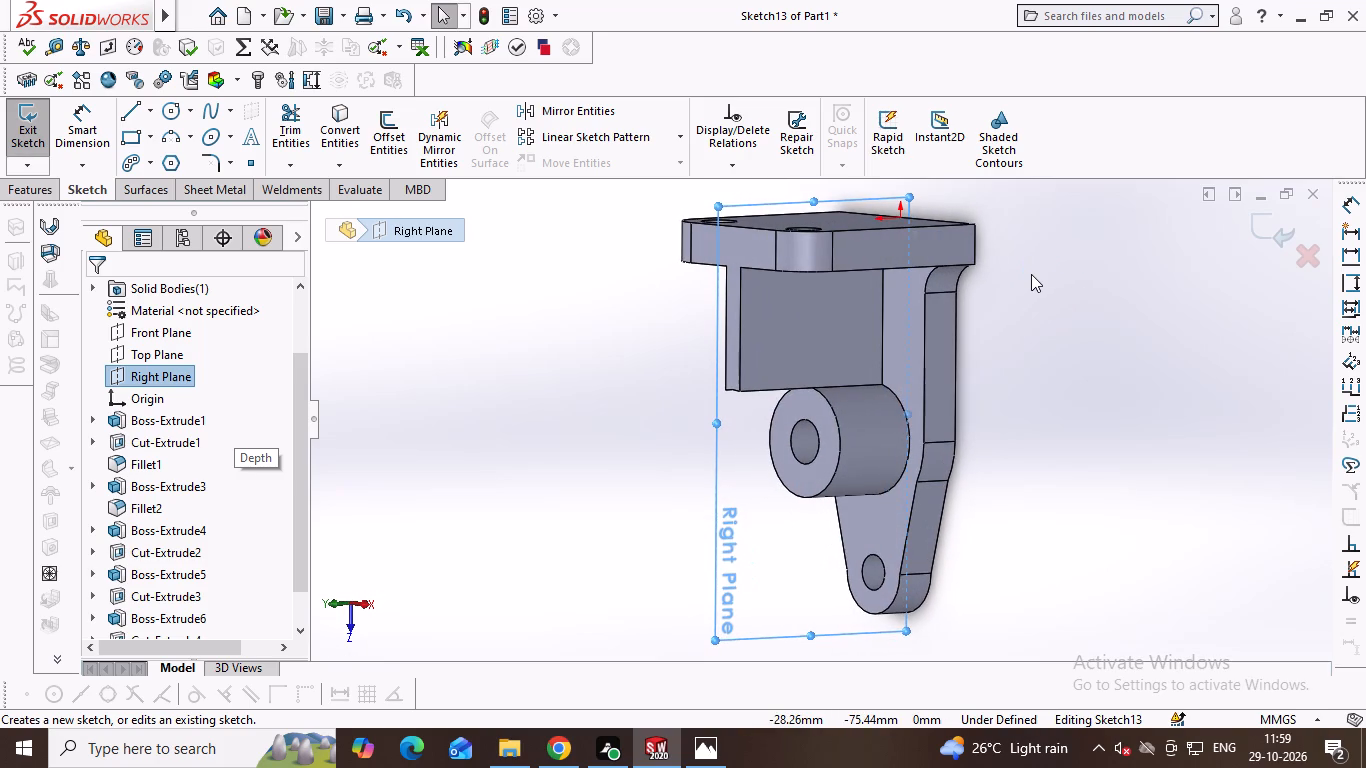
{"action": "key", "text": "ctrl+8"}
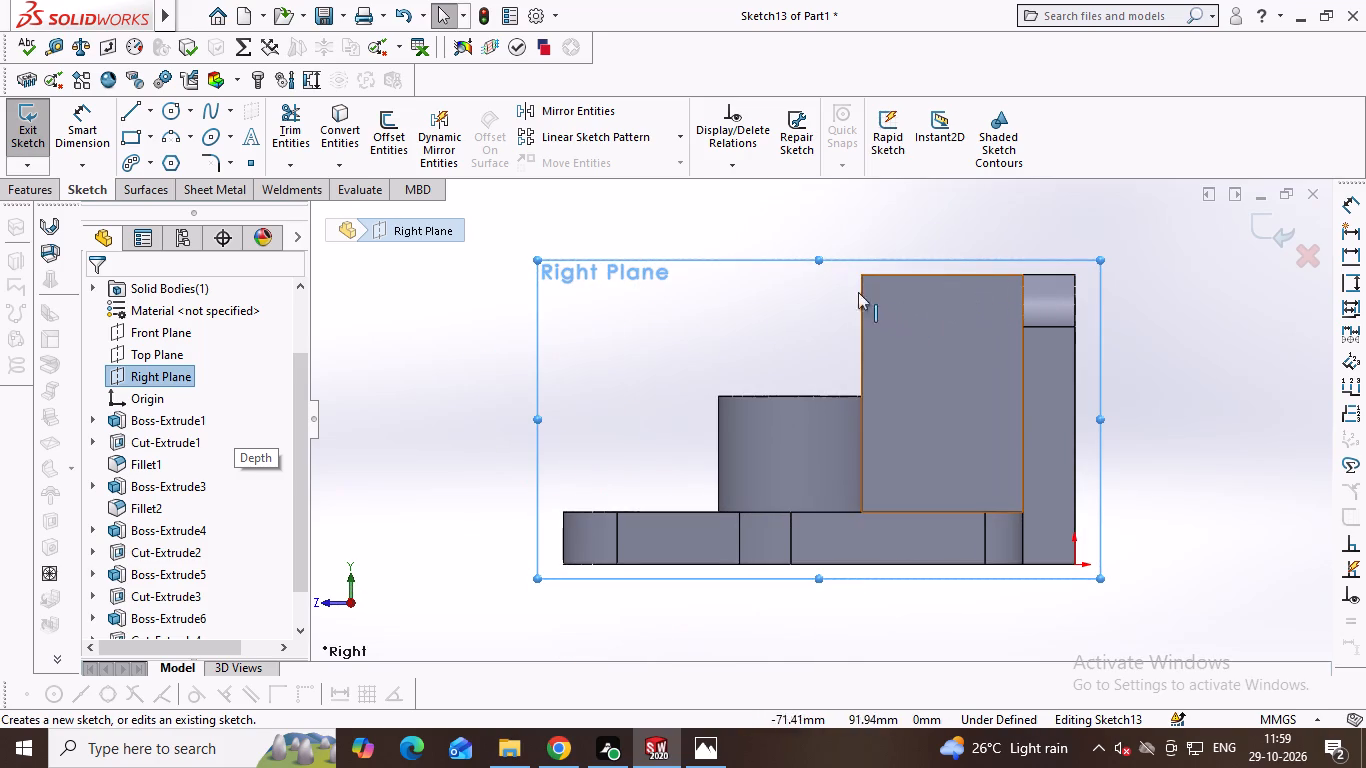
Sketch an 80 mm horizontal line from the top corner where the rib meets the upright plate, running out past the rib above the boss.
{"action": "right_click_drag", "start_coordinate": [986, 265], "coordinate": [794, 281]}
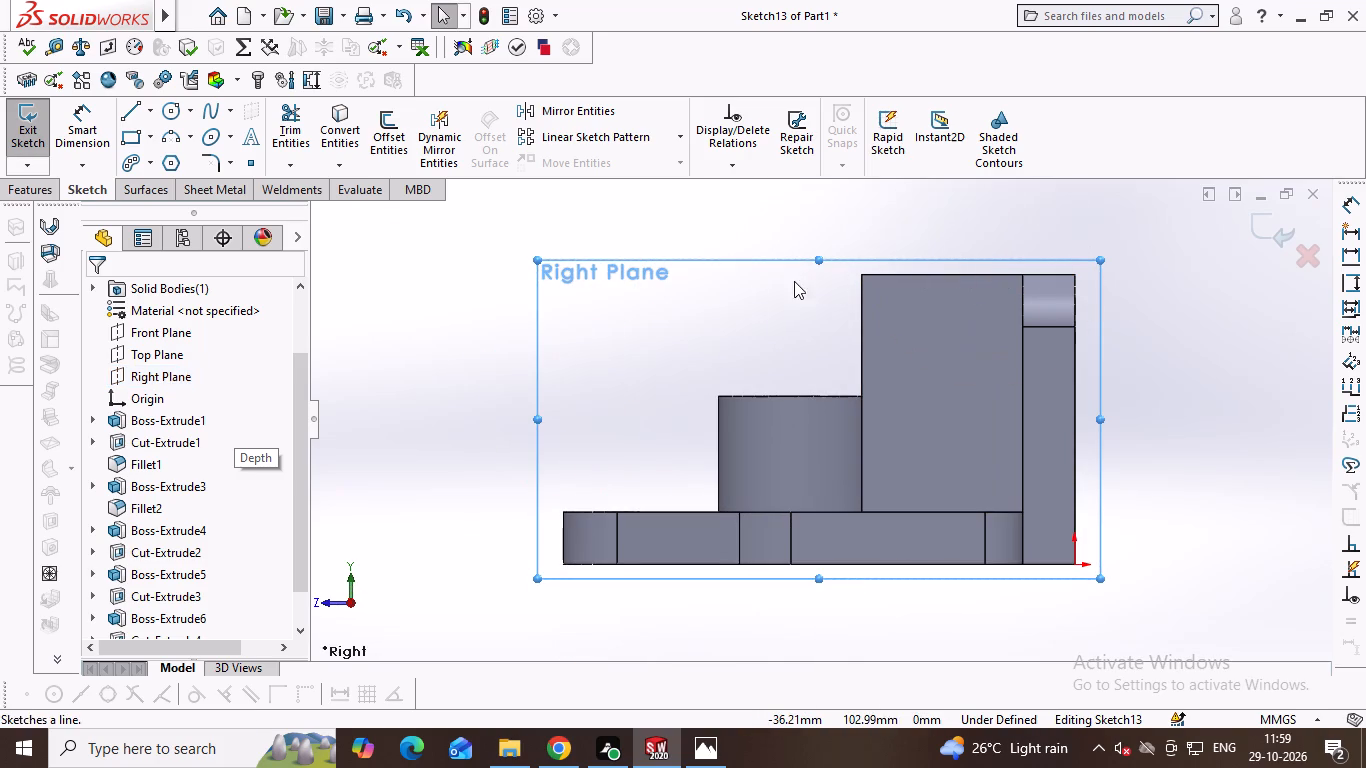
{"action": "right_click_drag", "start_coordinate": [794, 281], "coordinate": [748, 292]}
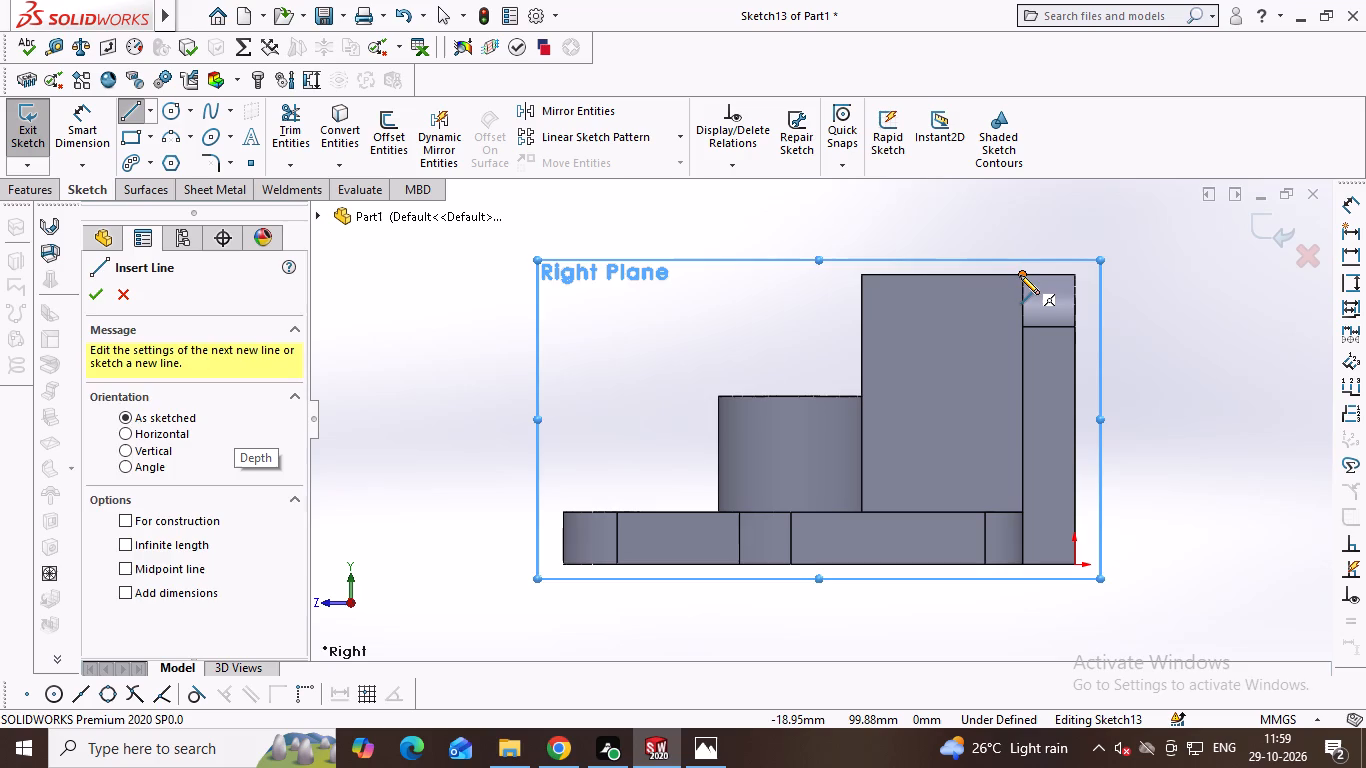
{"action": "left_click", "coordinate": [1020, 275]}
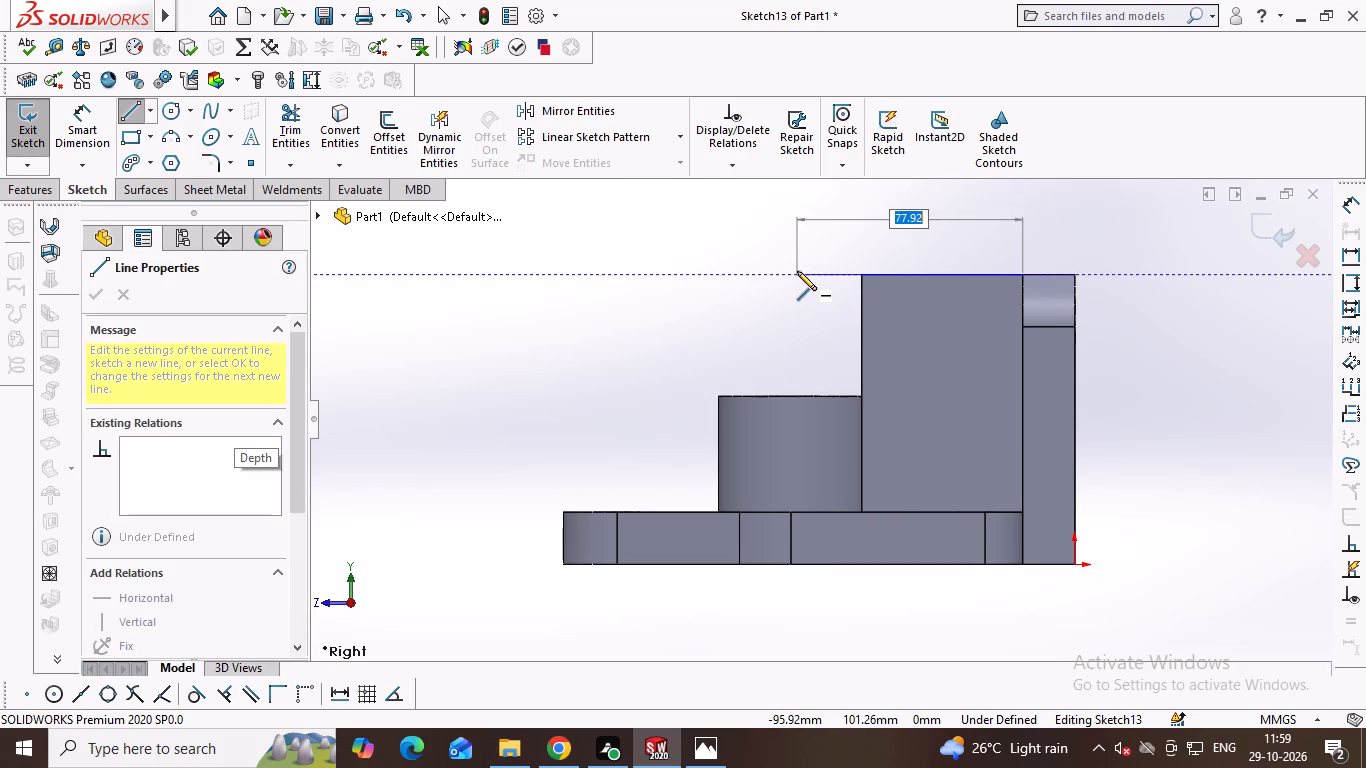
{"action": "type", "text": "80"}
{"action": "key", "text": "Return"}
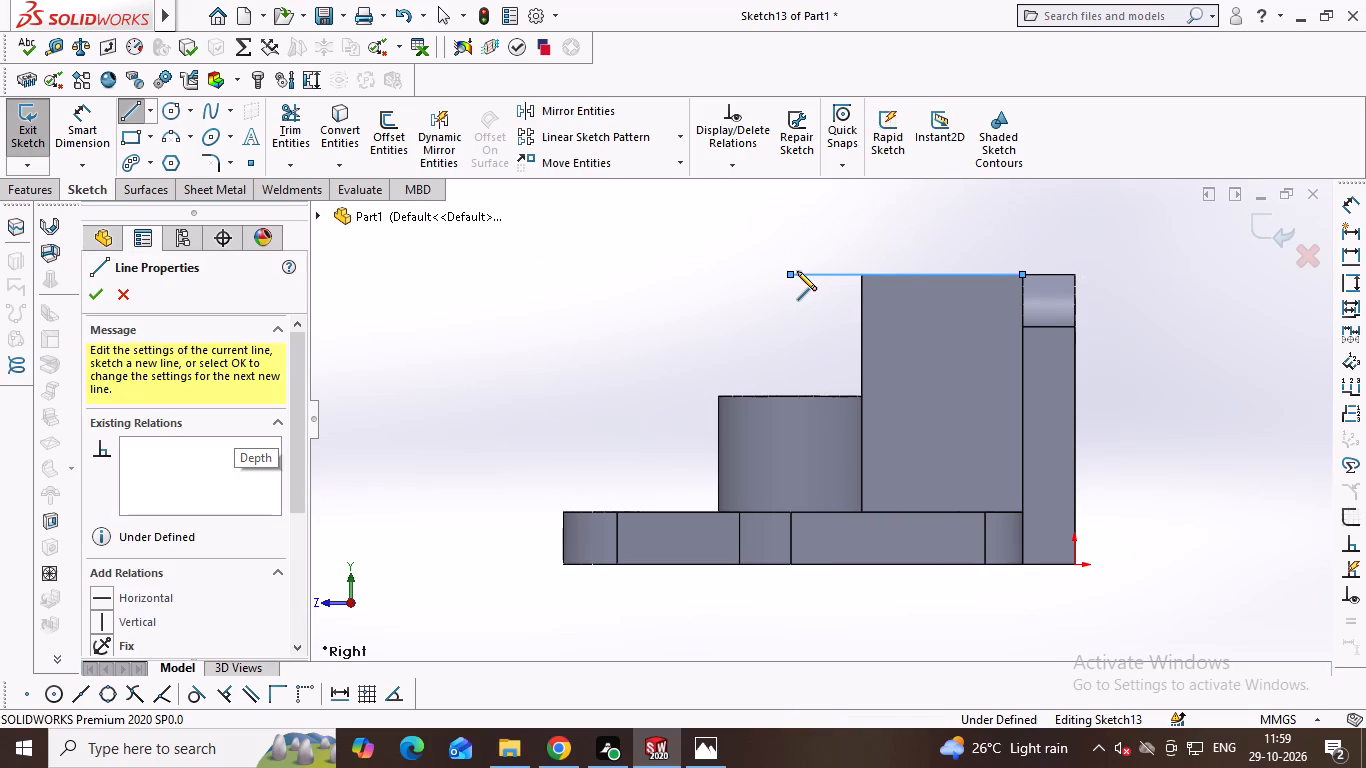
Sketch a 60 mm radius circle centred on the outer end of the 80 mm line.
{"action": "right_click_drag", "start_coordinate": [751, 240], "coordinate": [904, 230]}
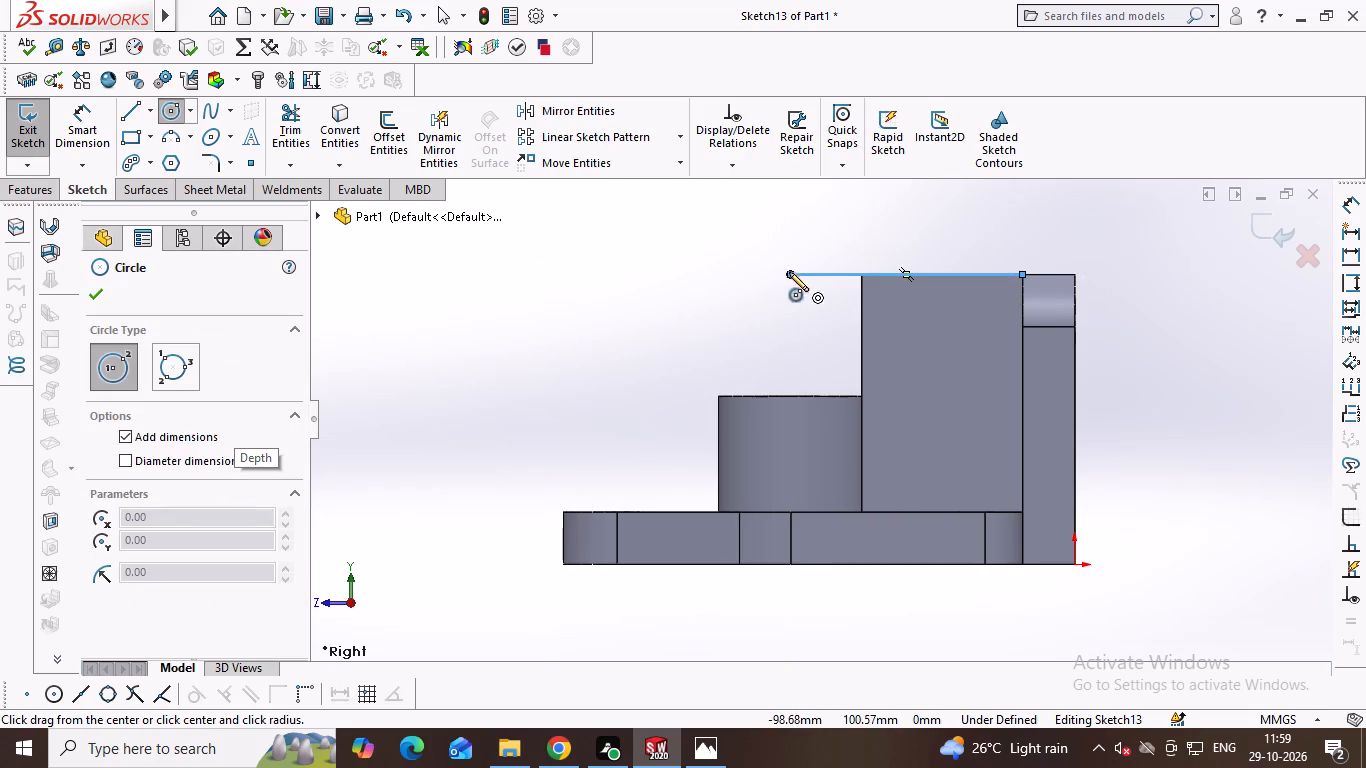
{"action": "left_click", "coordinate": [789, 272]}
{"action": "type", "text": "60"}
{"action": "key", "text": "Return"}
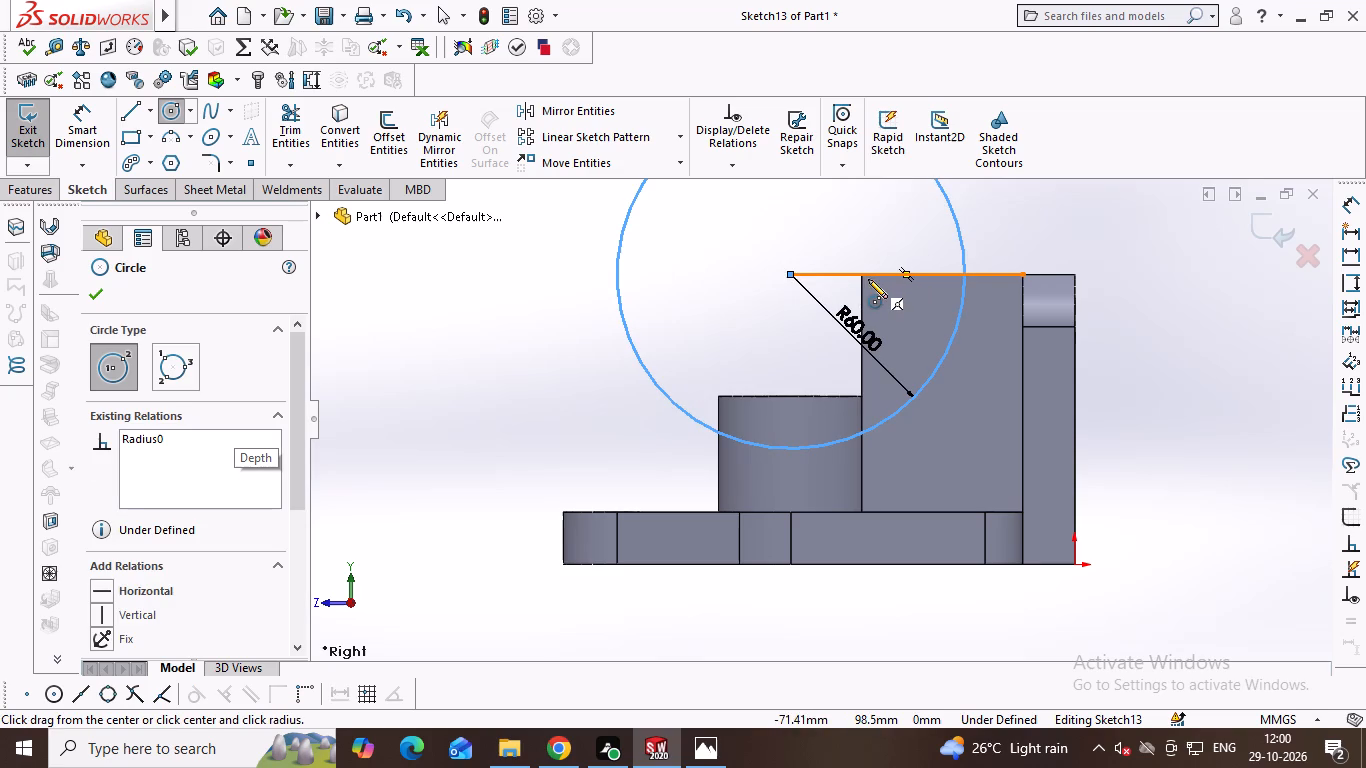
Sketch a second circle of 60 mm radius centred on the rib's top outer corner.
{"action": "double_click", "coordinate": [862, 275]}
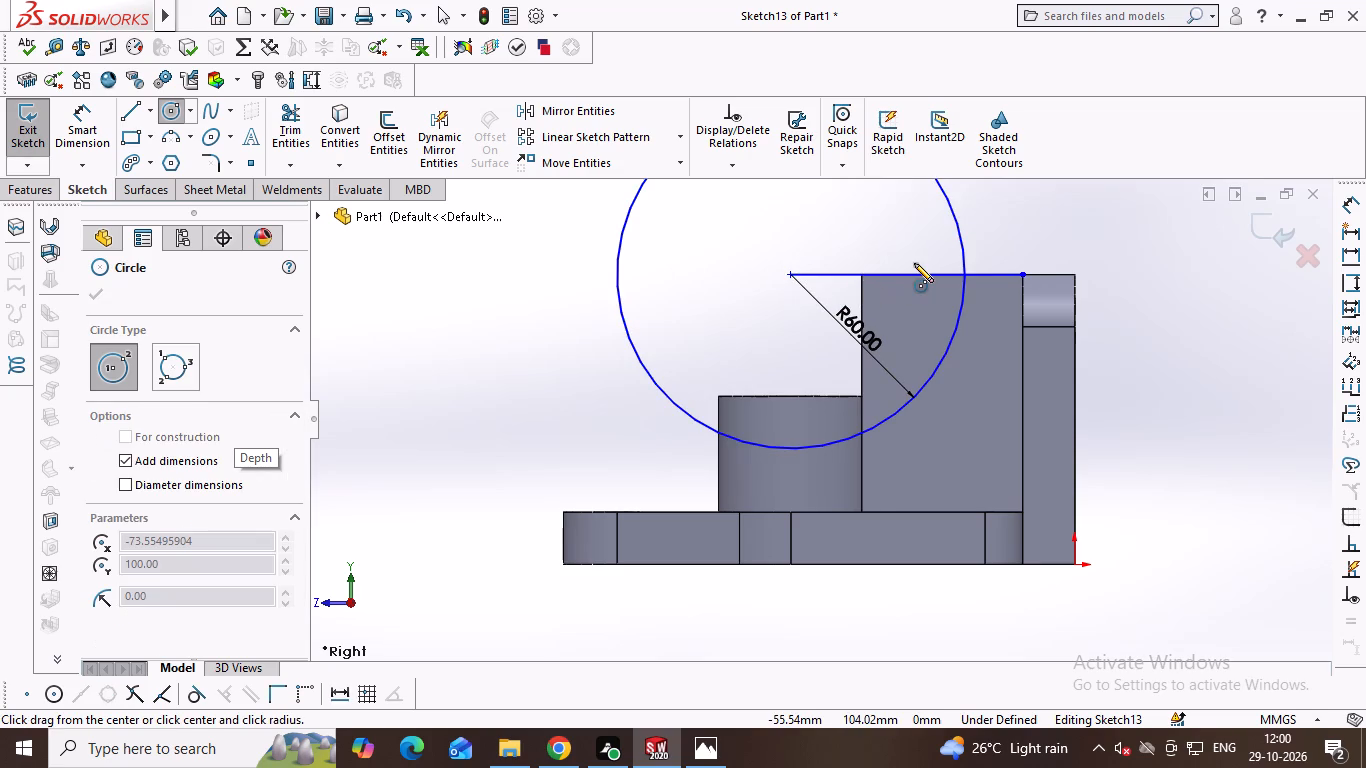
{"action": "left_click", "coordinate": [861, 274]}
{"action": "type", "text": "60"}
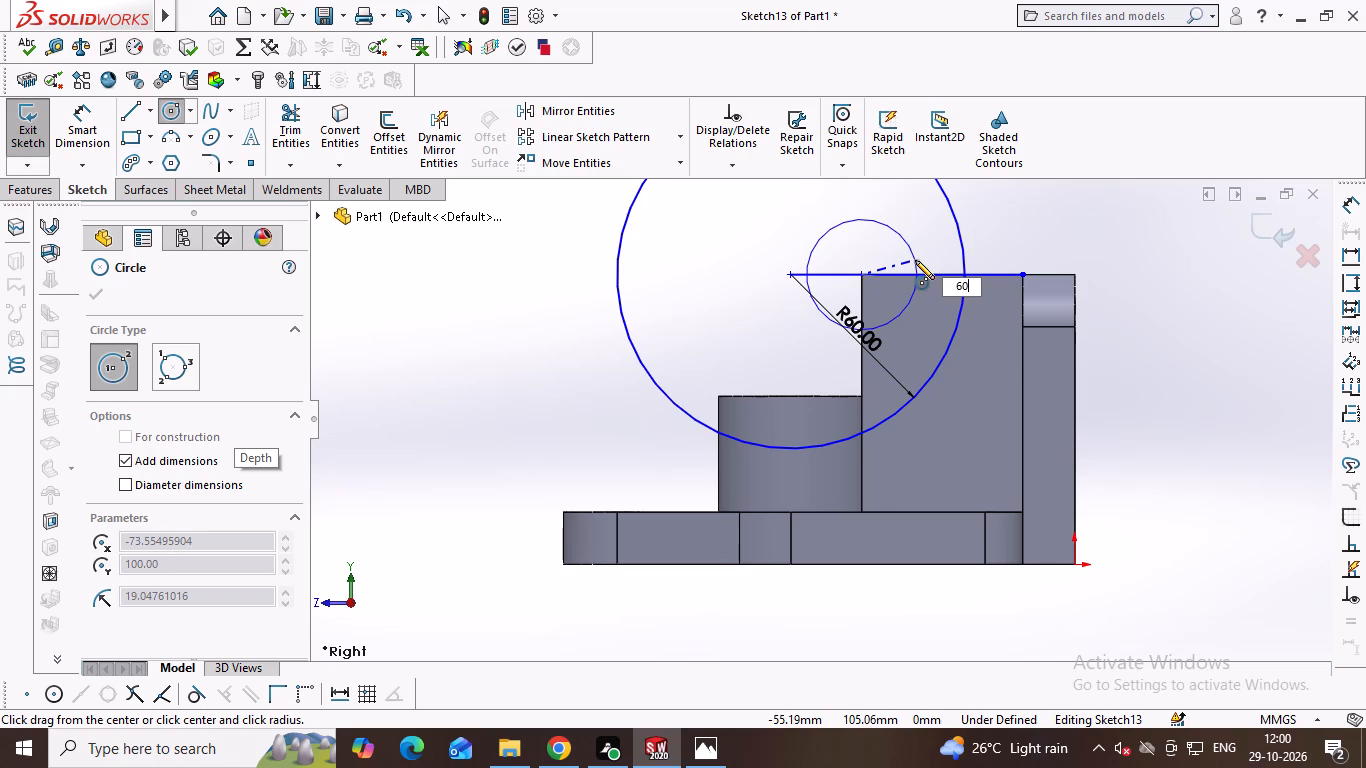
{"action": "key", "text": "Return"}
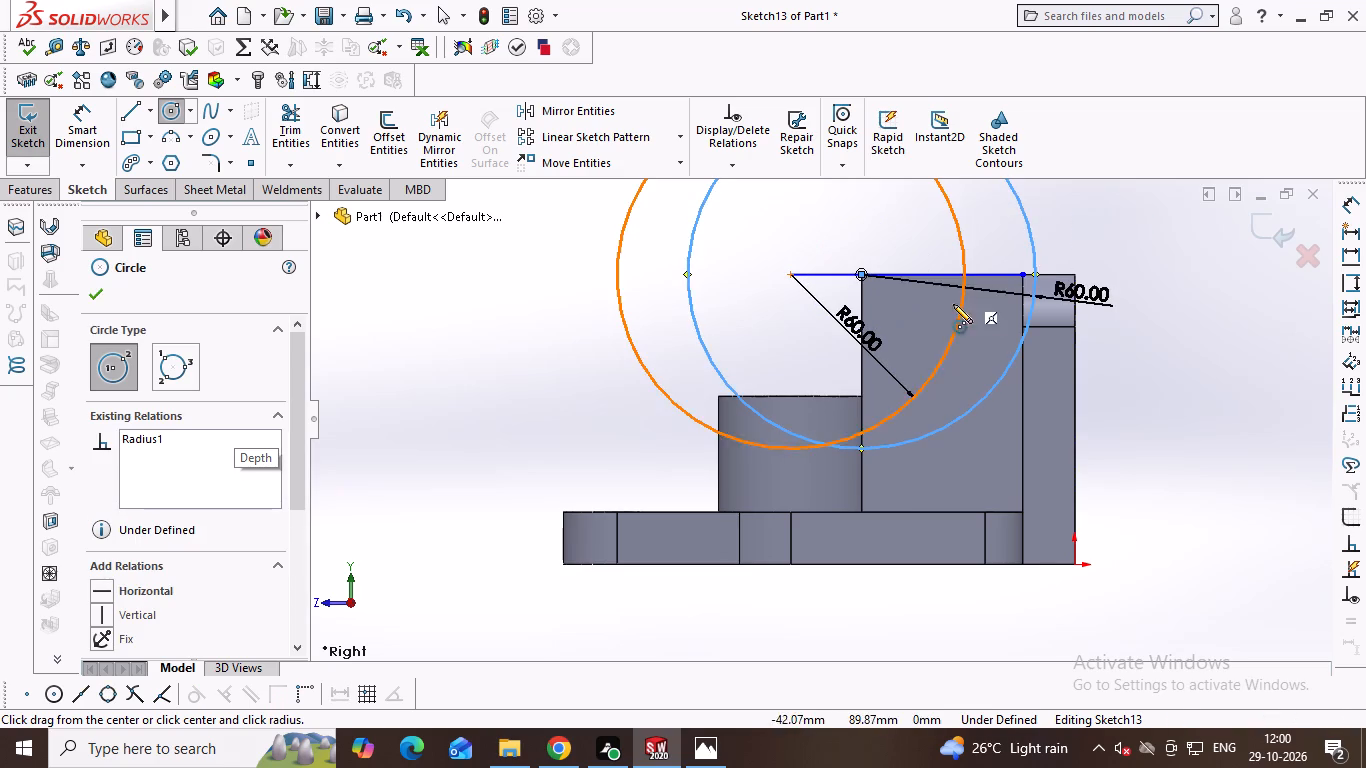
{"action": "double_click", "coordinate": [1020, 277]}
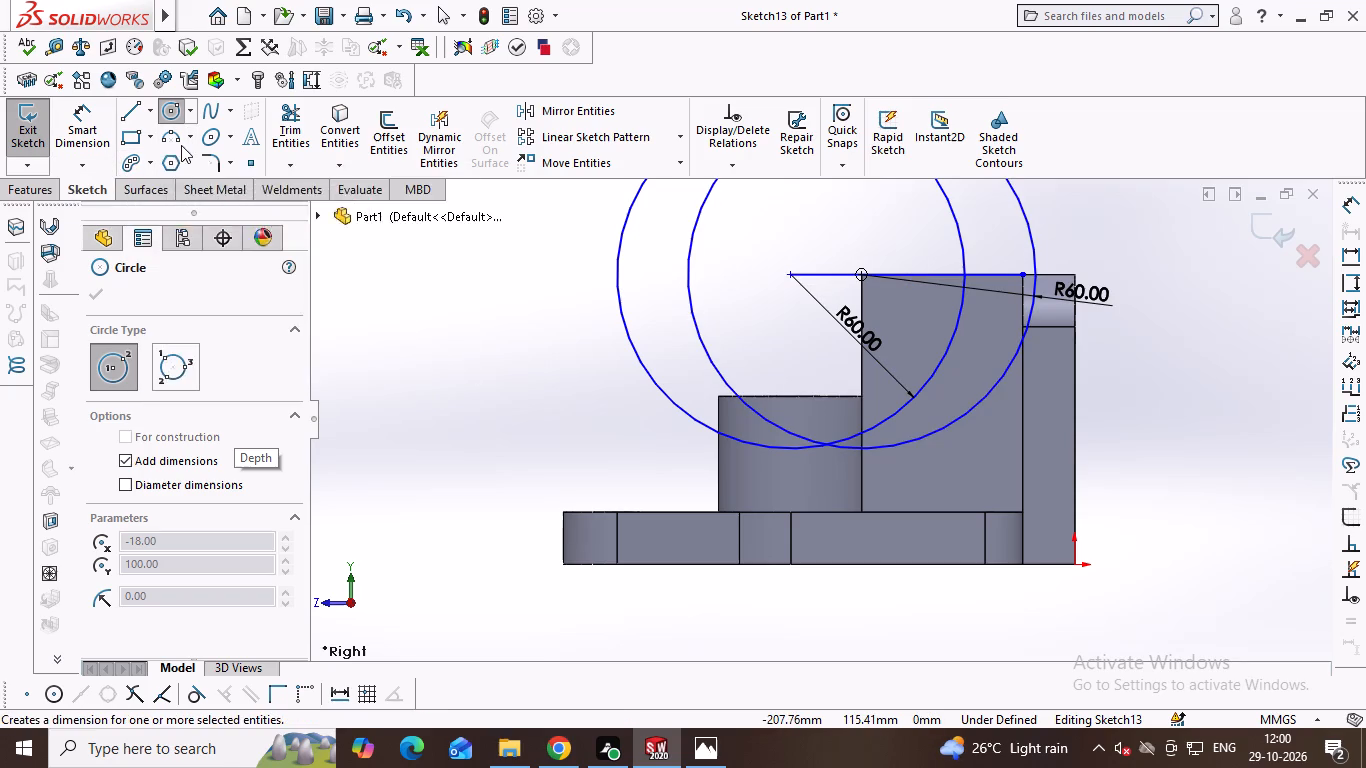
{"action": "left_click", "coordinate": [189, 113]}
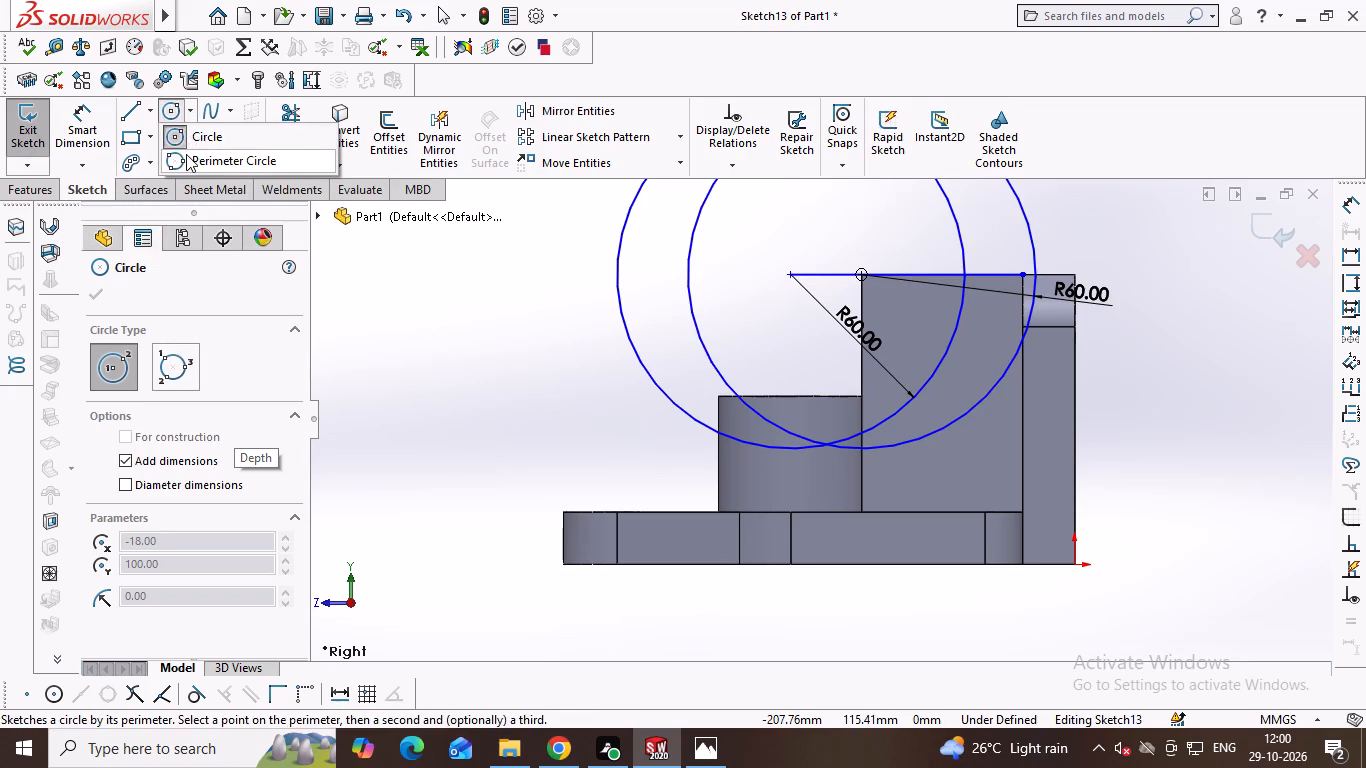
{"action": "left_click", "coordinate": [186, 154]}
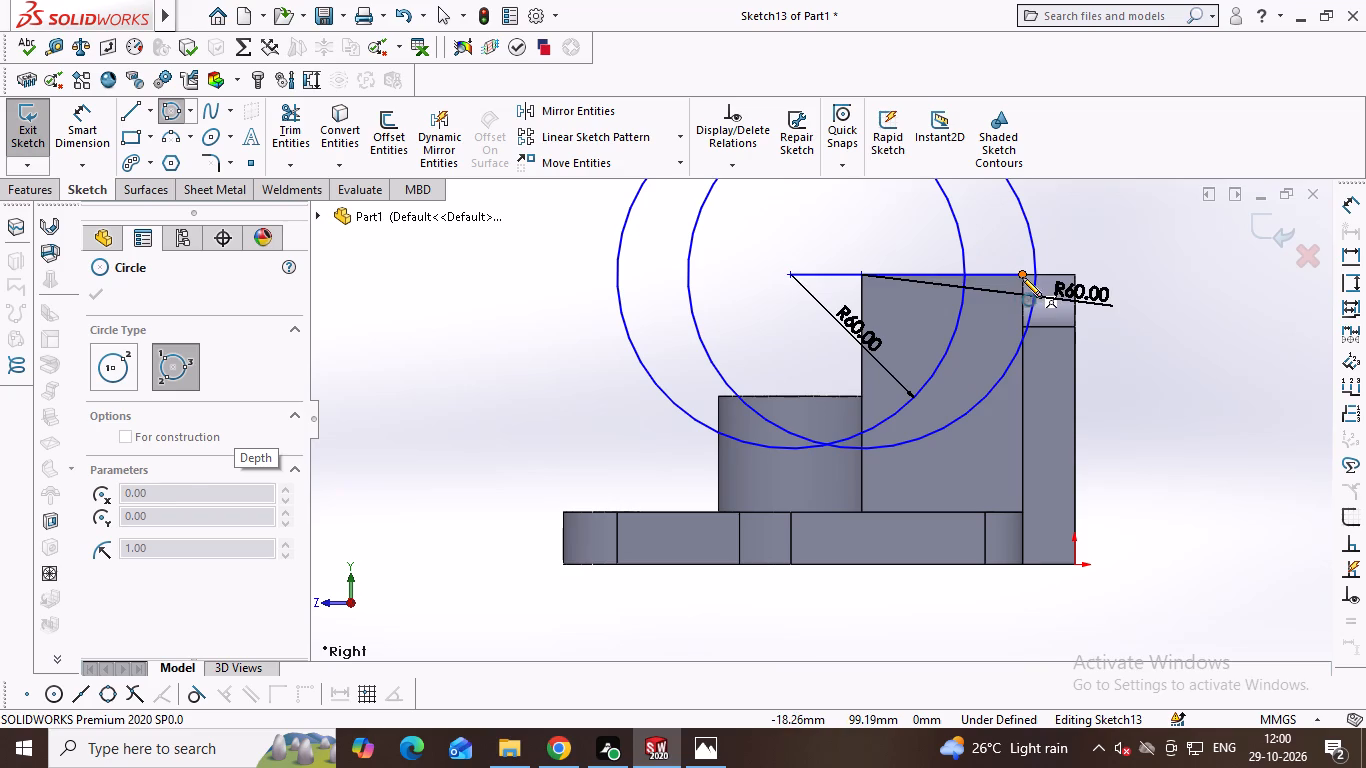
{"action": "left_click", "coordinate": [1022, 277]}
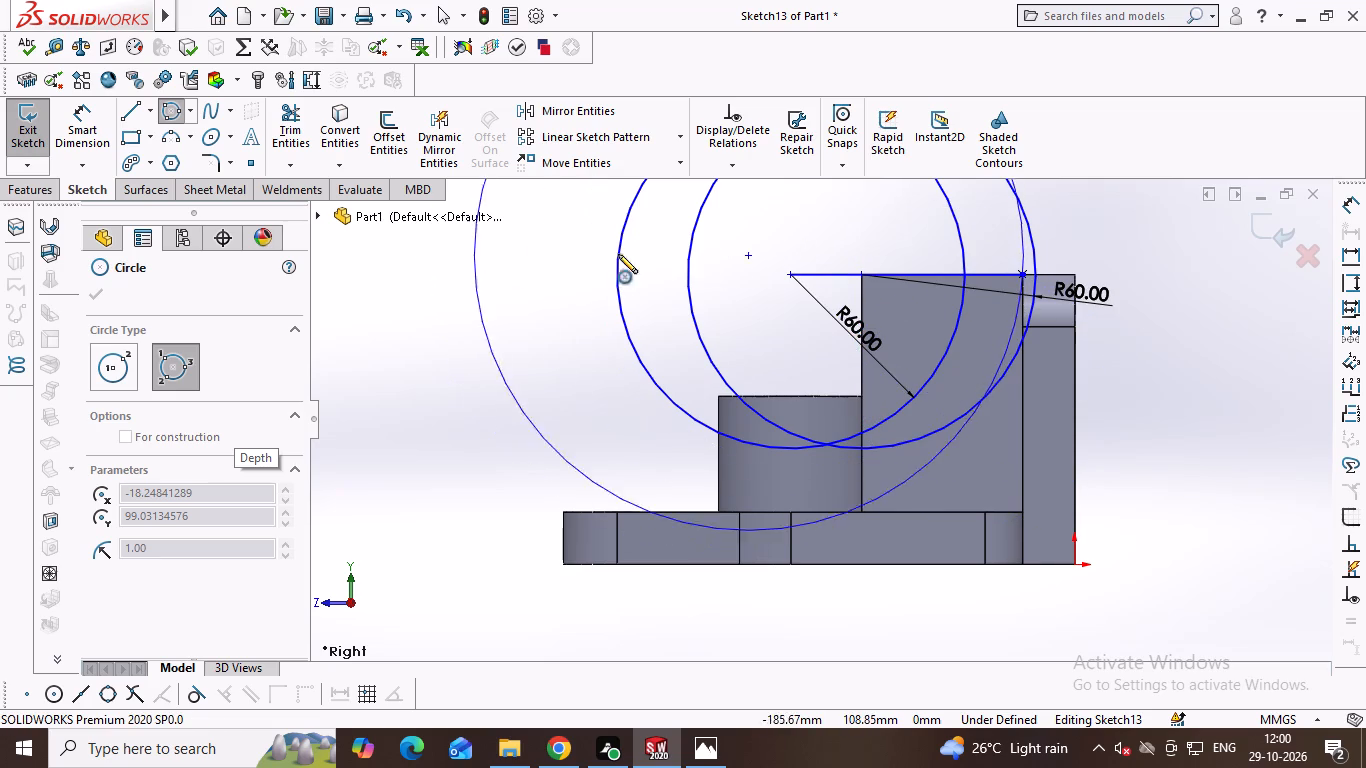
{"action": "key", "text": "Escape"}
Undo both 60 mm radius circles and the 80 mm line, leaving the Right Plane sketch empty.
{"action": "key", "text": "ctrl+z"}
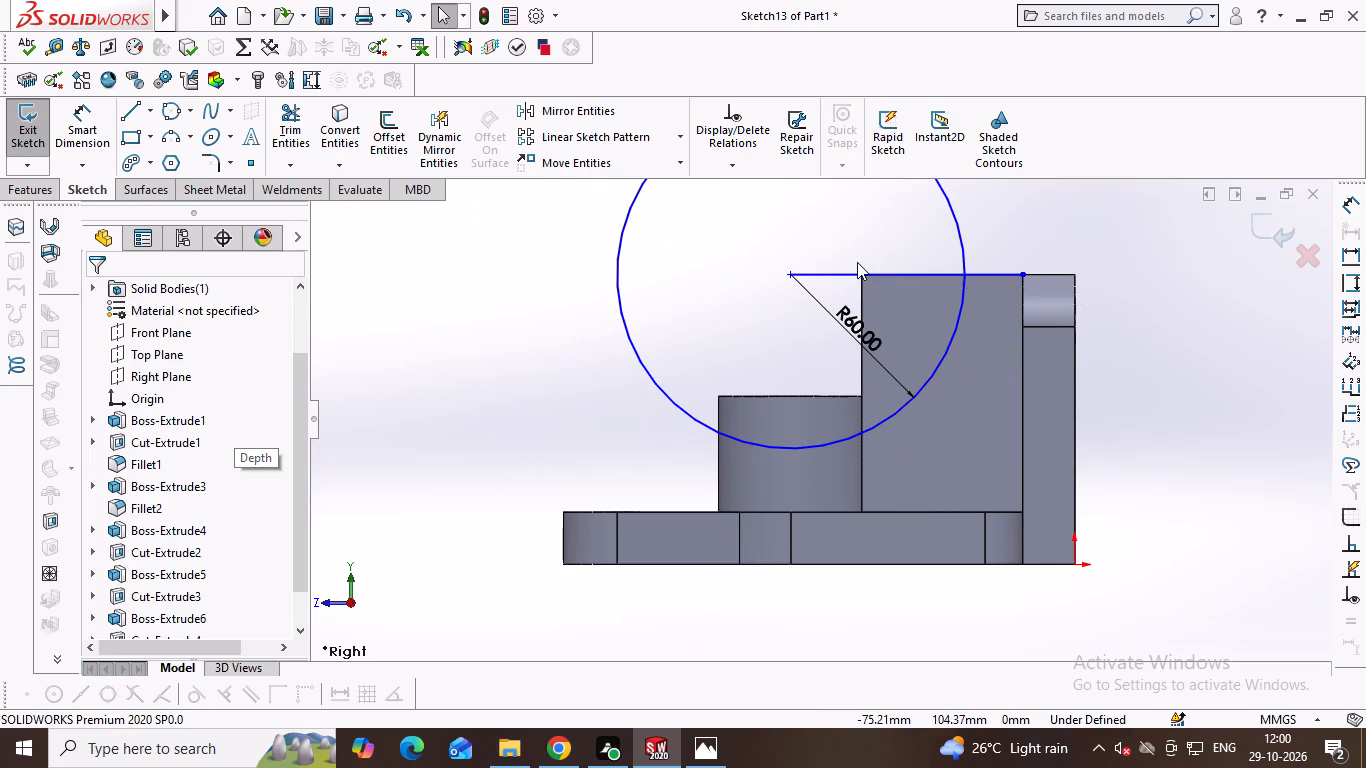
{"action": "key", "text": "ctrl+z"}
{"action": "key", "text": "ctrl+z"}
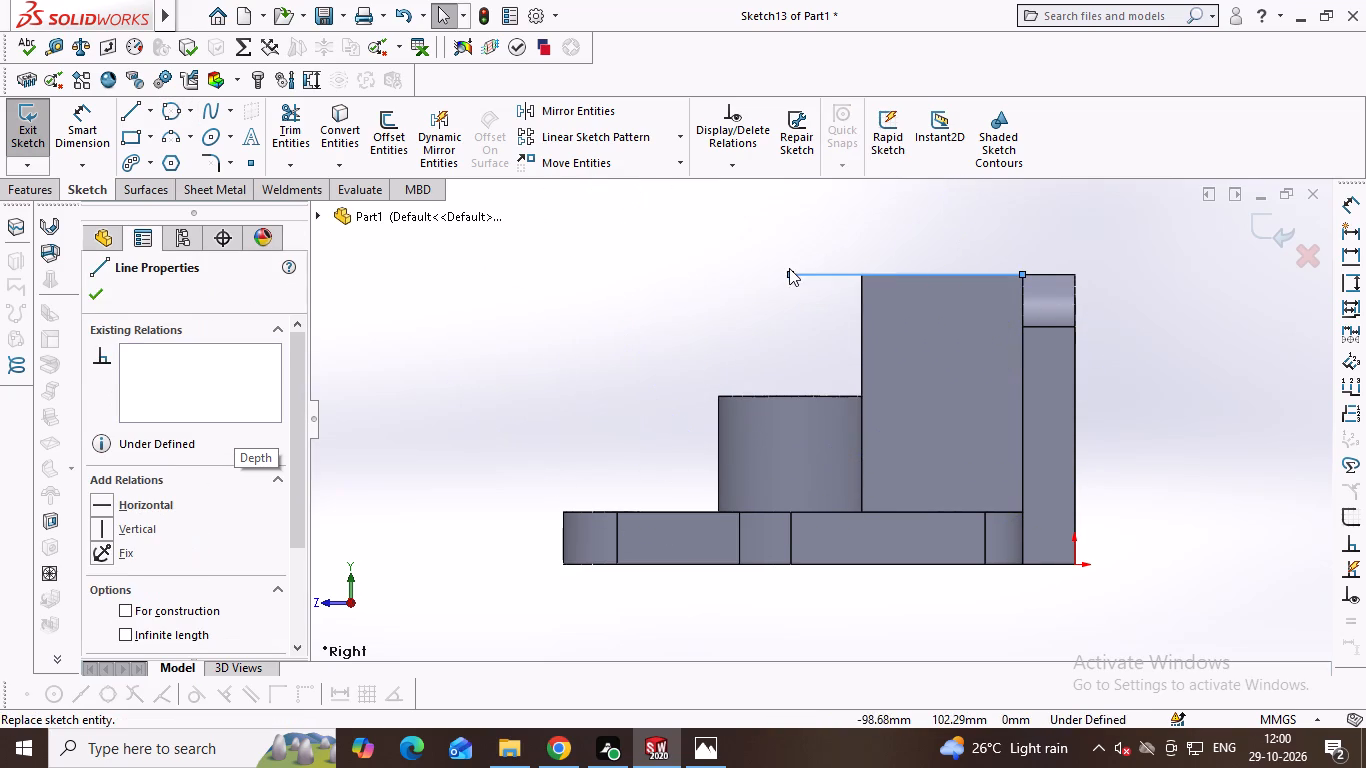
Sketch a 60 mm radius 3-point arc from the rib's top corner at the upright plate to the boss's top edge at the rib.
{"action": "left_click", "coordinate": [175, 133]}
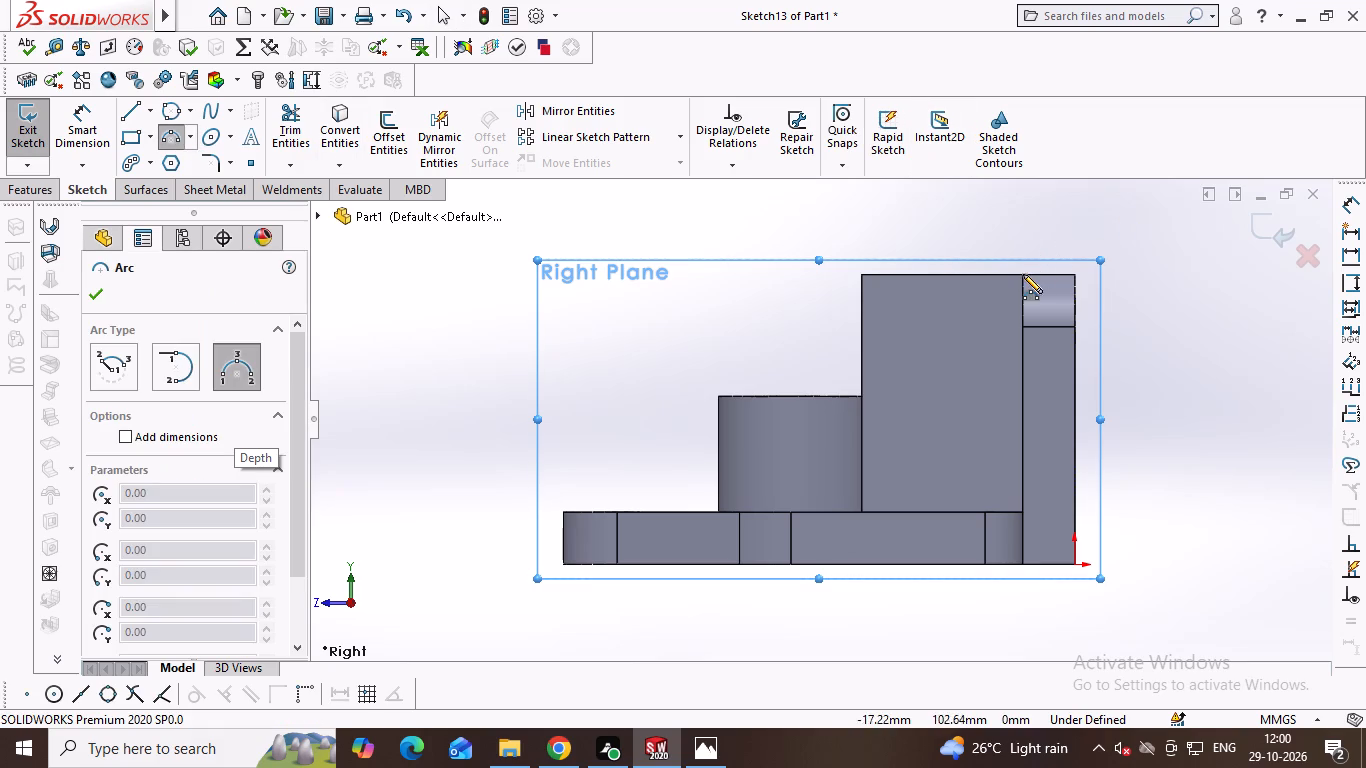
{"action": "left_click", "coordinate": [1023, 275]}
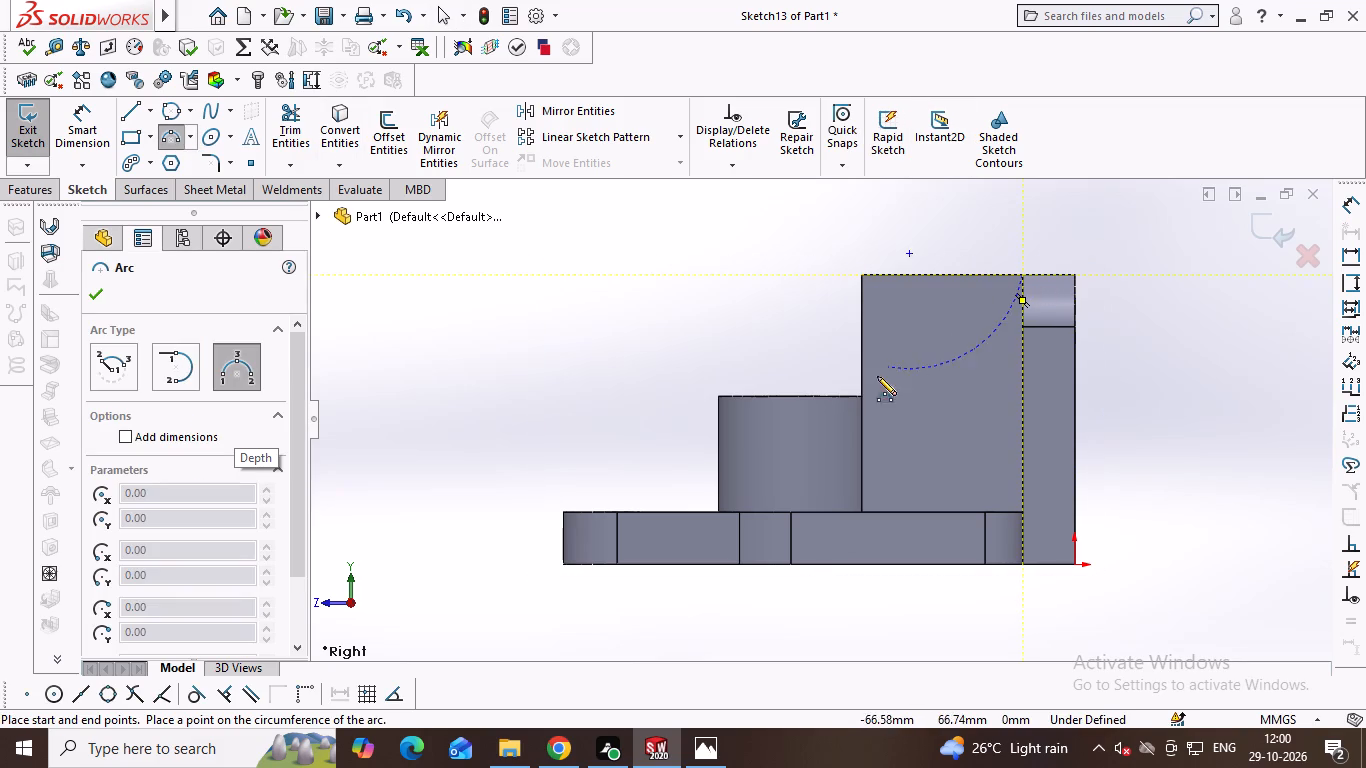
{"action": "left_click", "coordinate": [865, 398]}
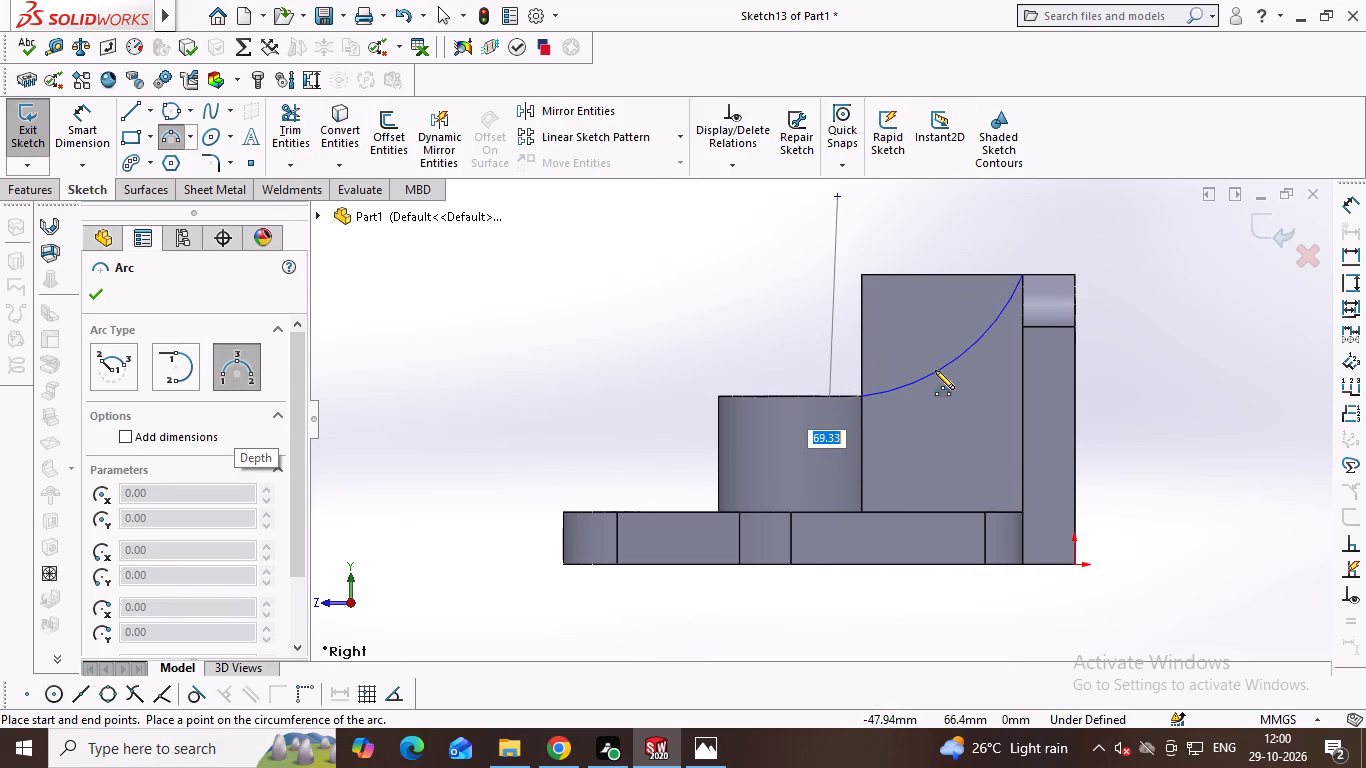
{"action": "type", "text": "60"}
{"action": "key", "text": "Return"}
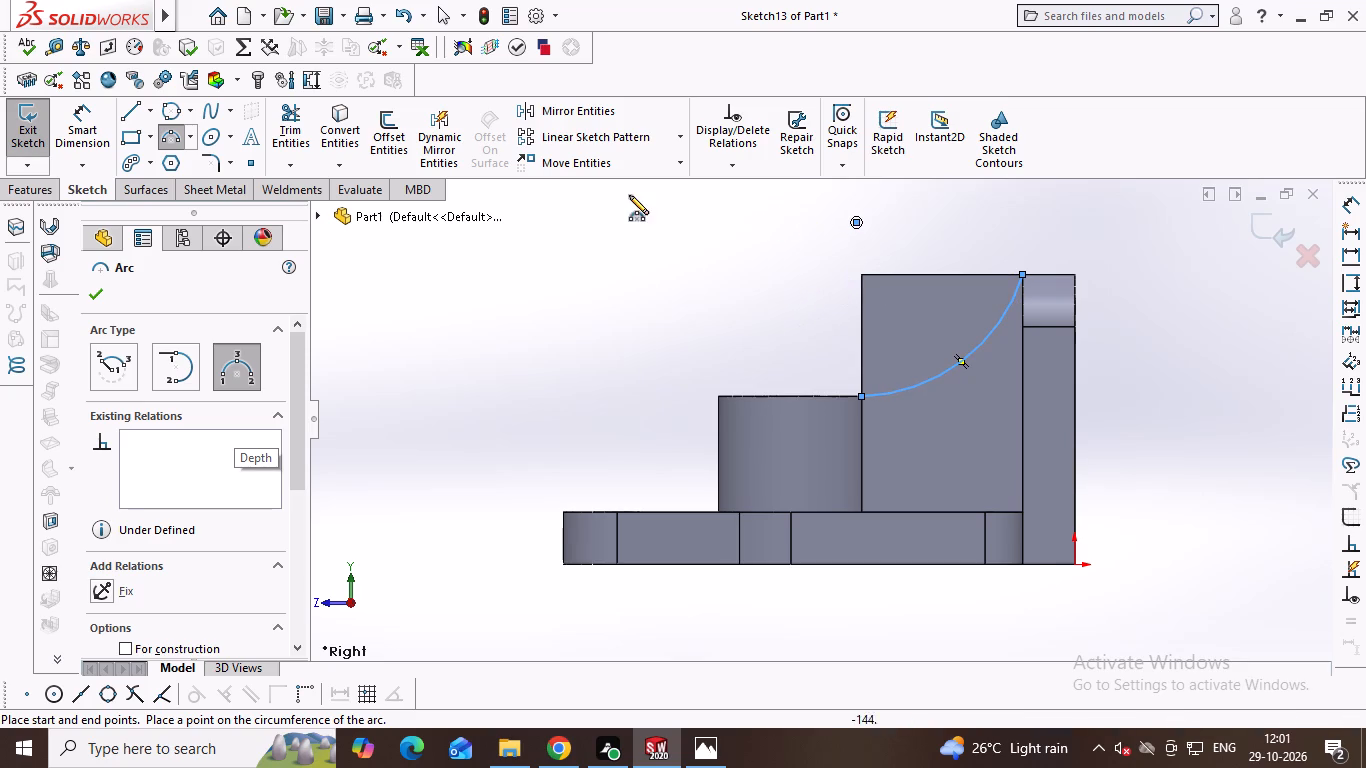
Close the arc profile with lines along the rib's top edge and down its outer edge to the boss's top.
{"action": "right_click_drag", "start_coordinate": [934, 228], "coordinate": [876, 240]}
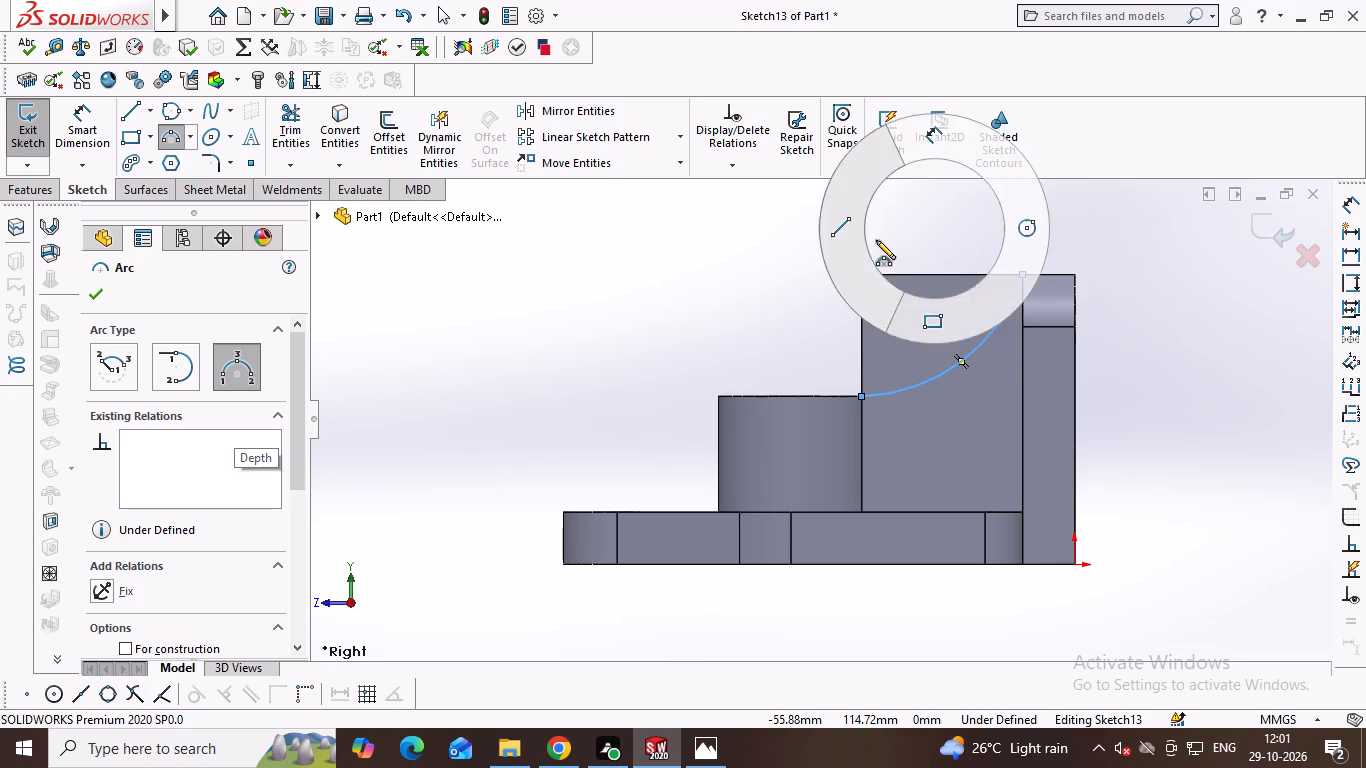
{"action": "right_click_drag", "start_coordinate": [876, 240], "coordinate": [754, 286]}
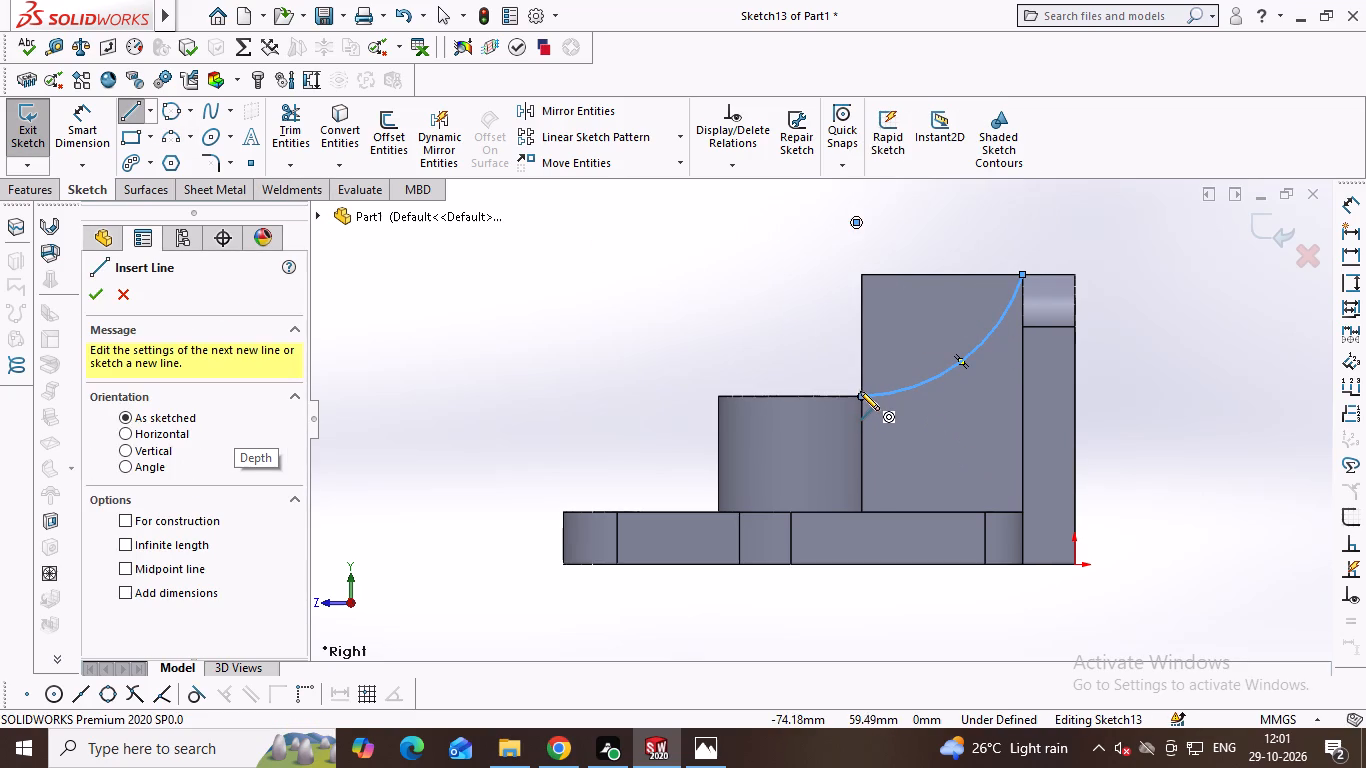
{"action": "double_click", "coordinate": [861, 398]}
{"action": "left_click", "coordinate": [862, 274]}
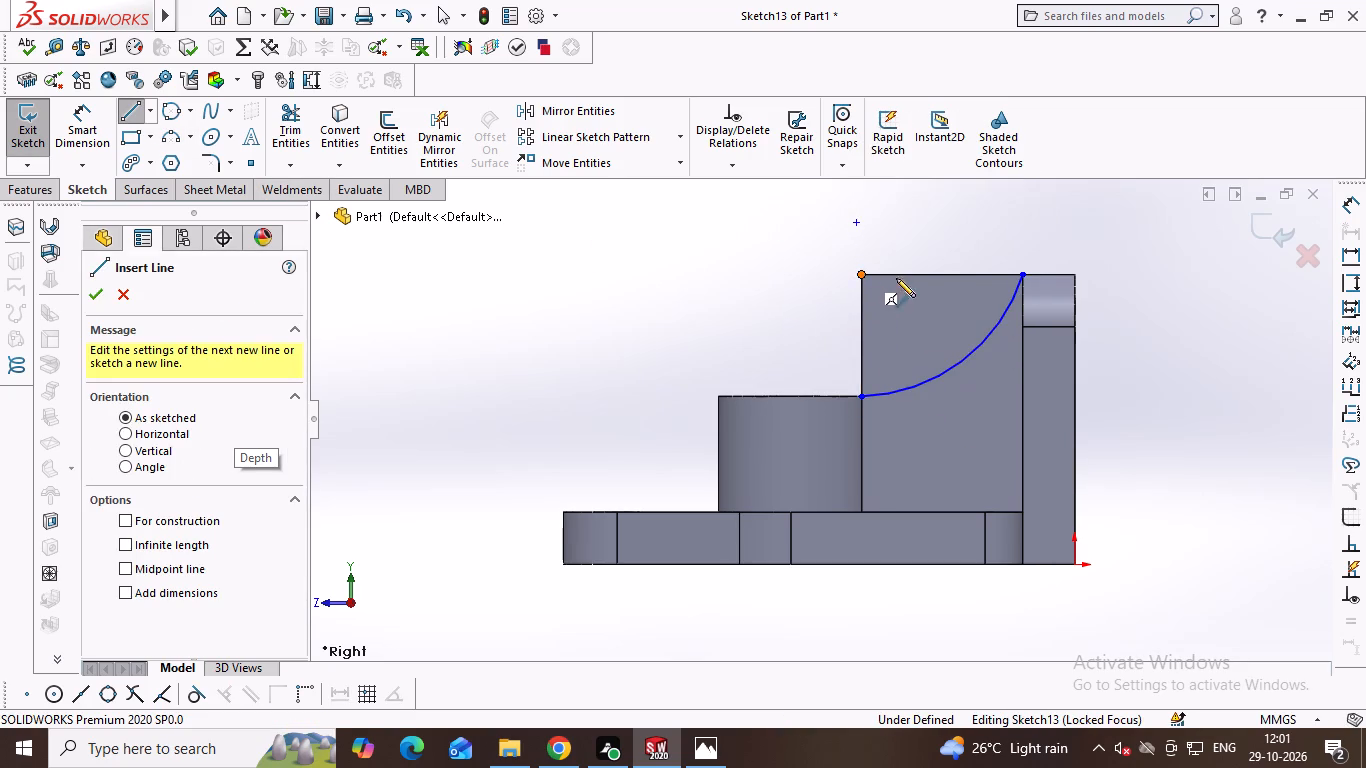
{"action": "left_click", "coordinate": [1017, 274]}
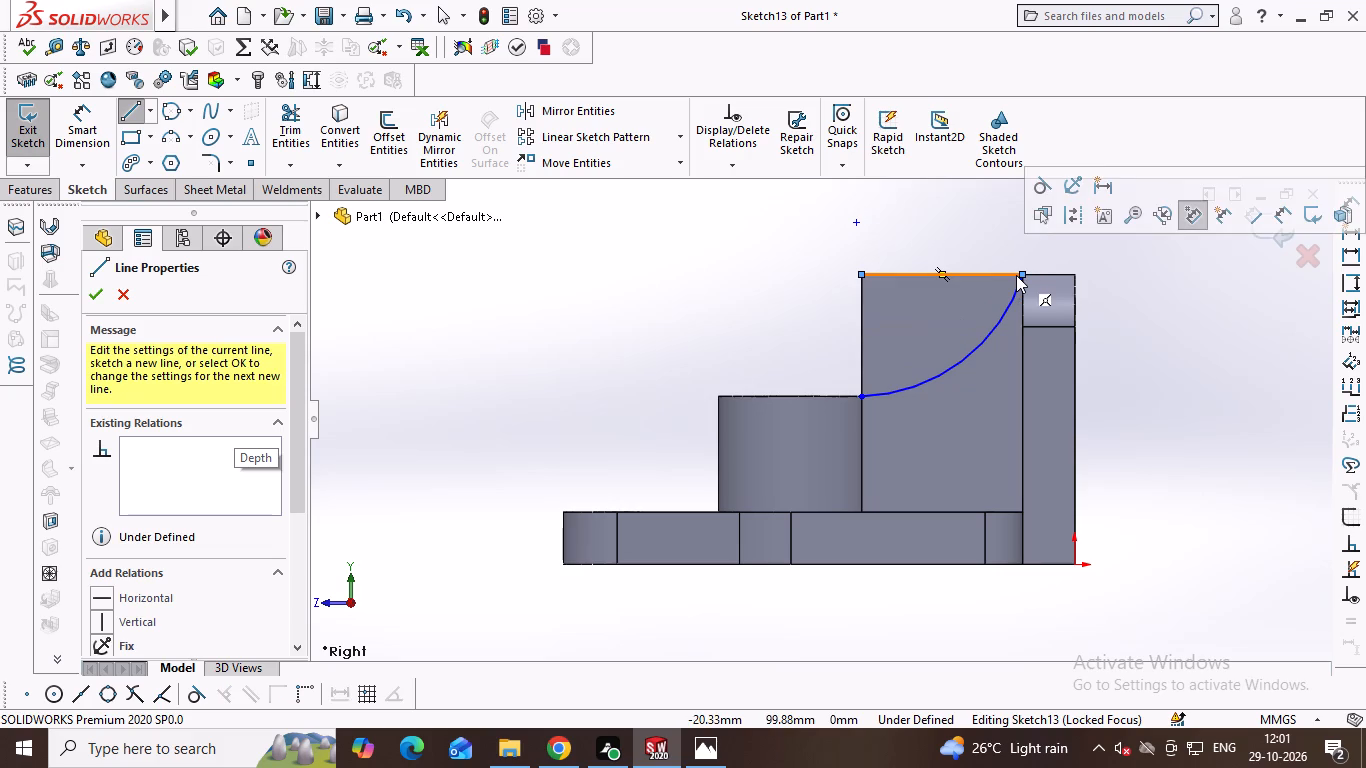
{"action": "left_click", "coordinate": [864, 274]}
{"action": "left_click", "coordinate": [862, 397]}
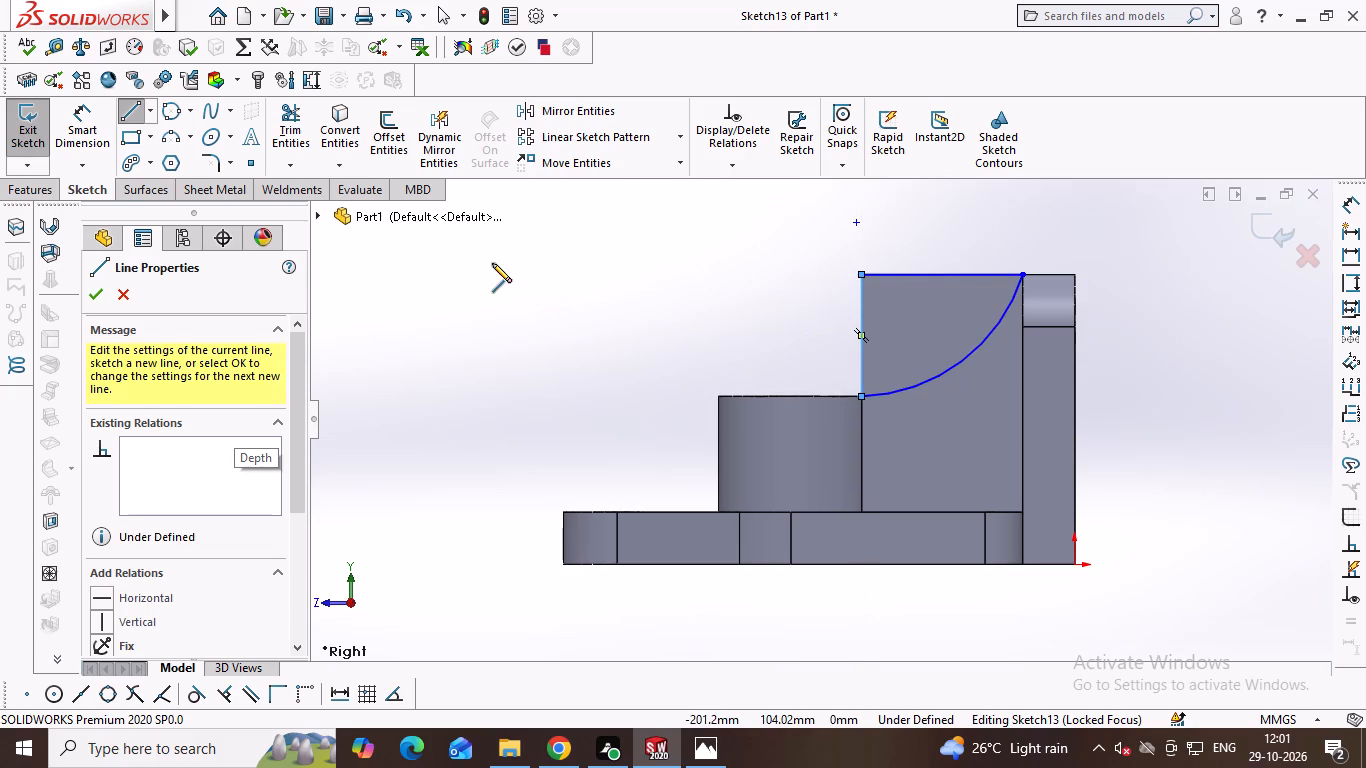
Apply an 80 mm blind Extruded Cut of the closed arc profile, with its direction reversed to pass through the rib.
{"action": "left_click", "coordinate": [23, 202]}
{"action": "left_click", "coordinate": [62, 193]}
{"action": "left_click", "coordinate": [30, 187]}
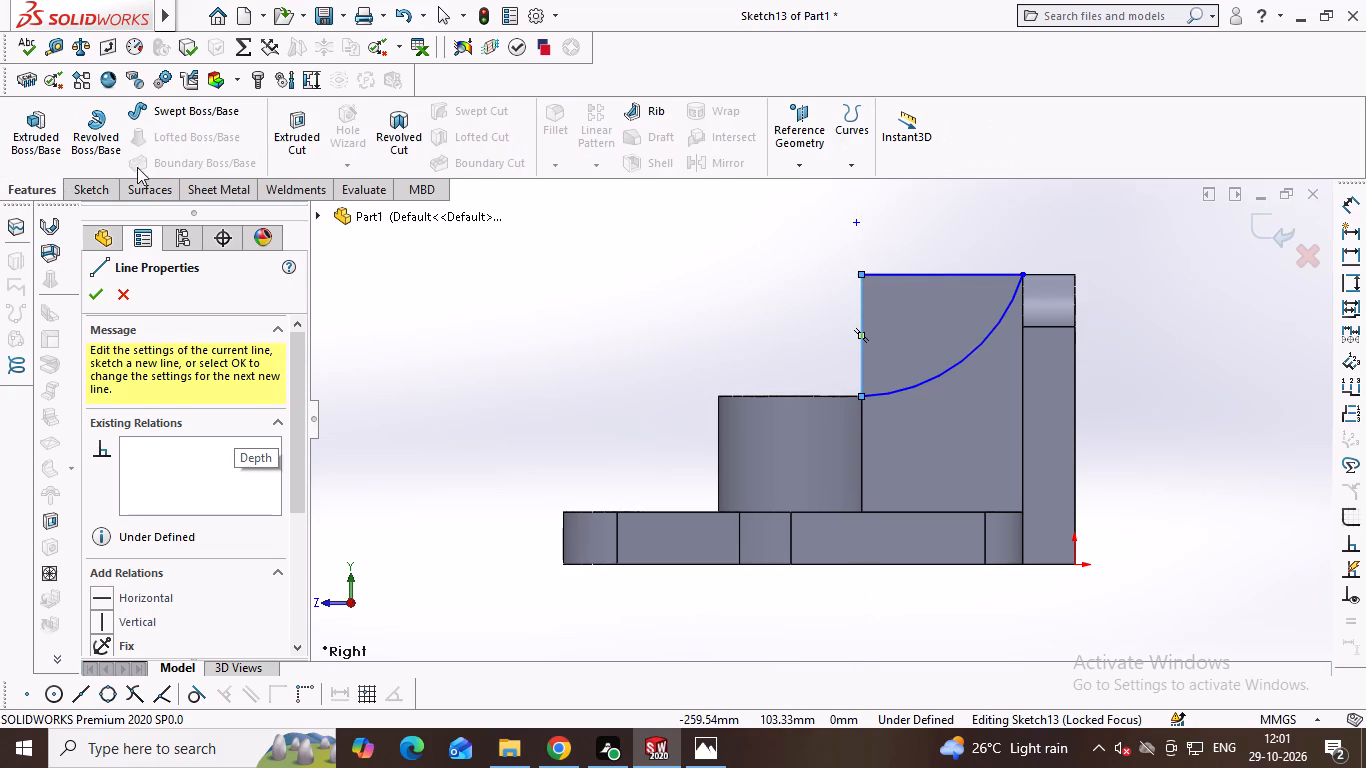
{"action": "left_click", "coordinate": [277, 116]}
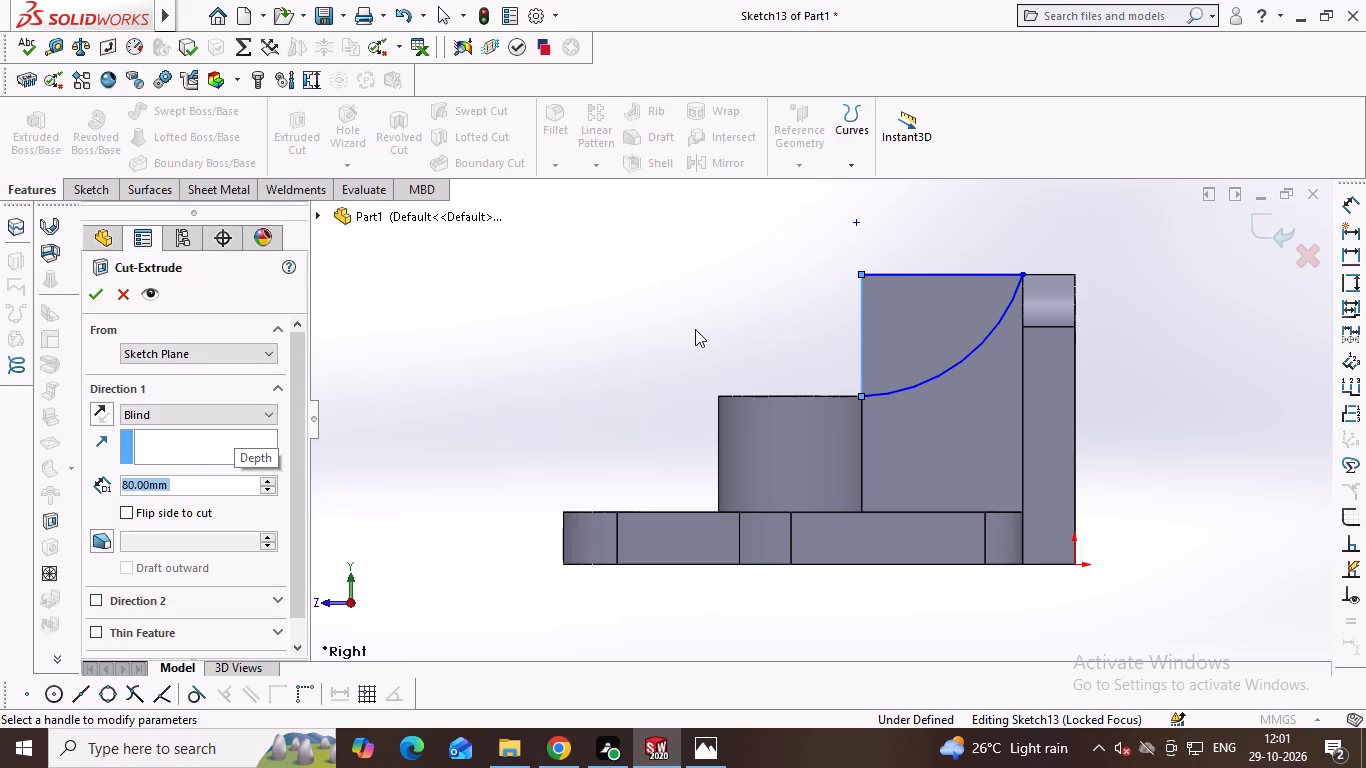
{"action": "middle_click_drag", "start_coordinate": [695, 329], "coordinate": [749, 310]}
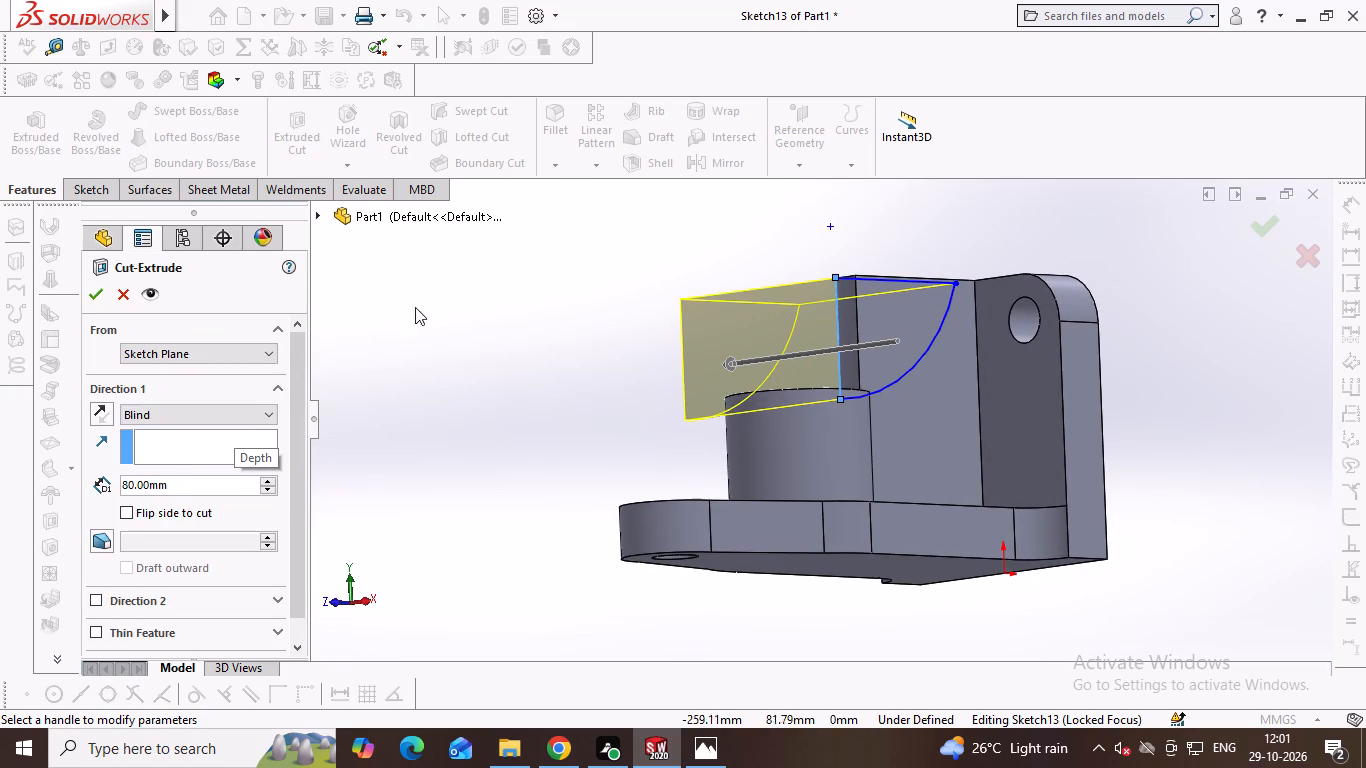
{"action": "double_click", "coordinate": [100, 414]}
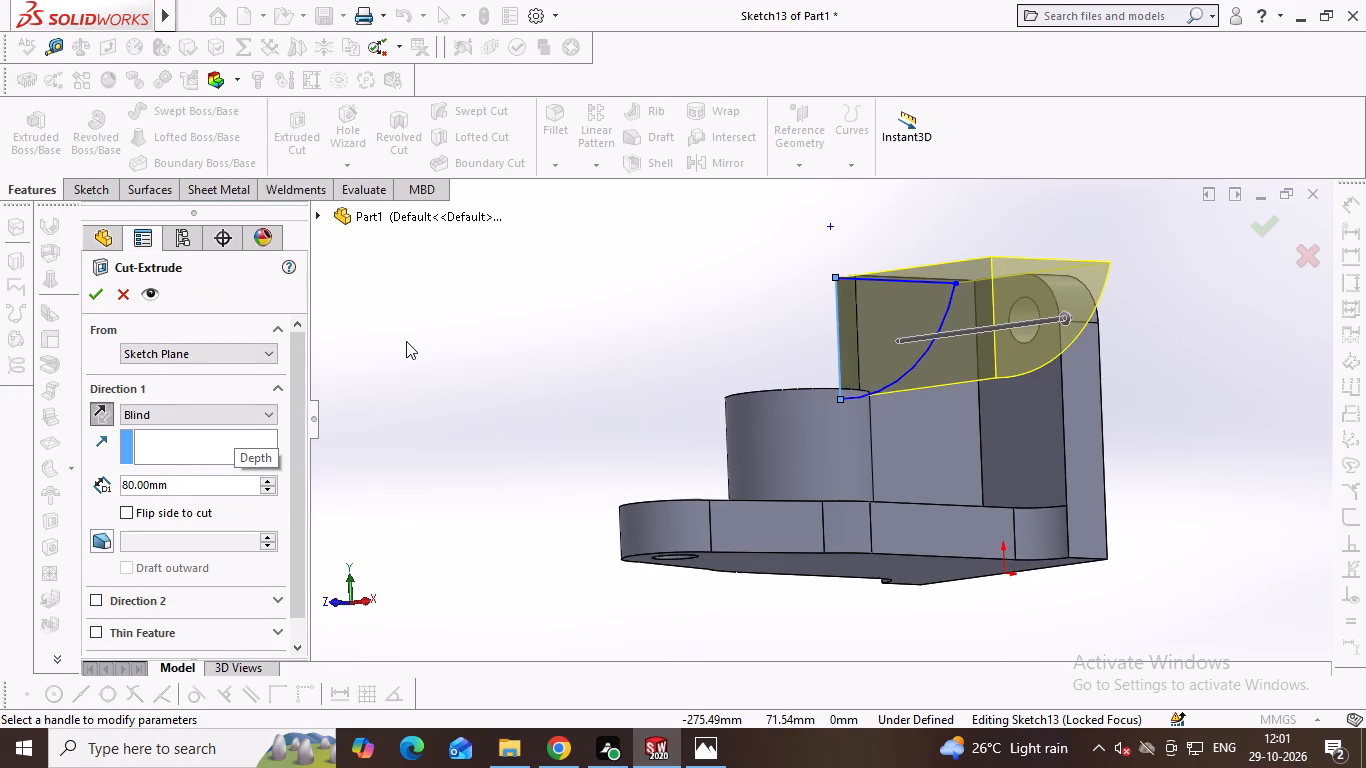
{"action": "key", "text": "Return"}
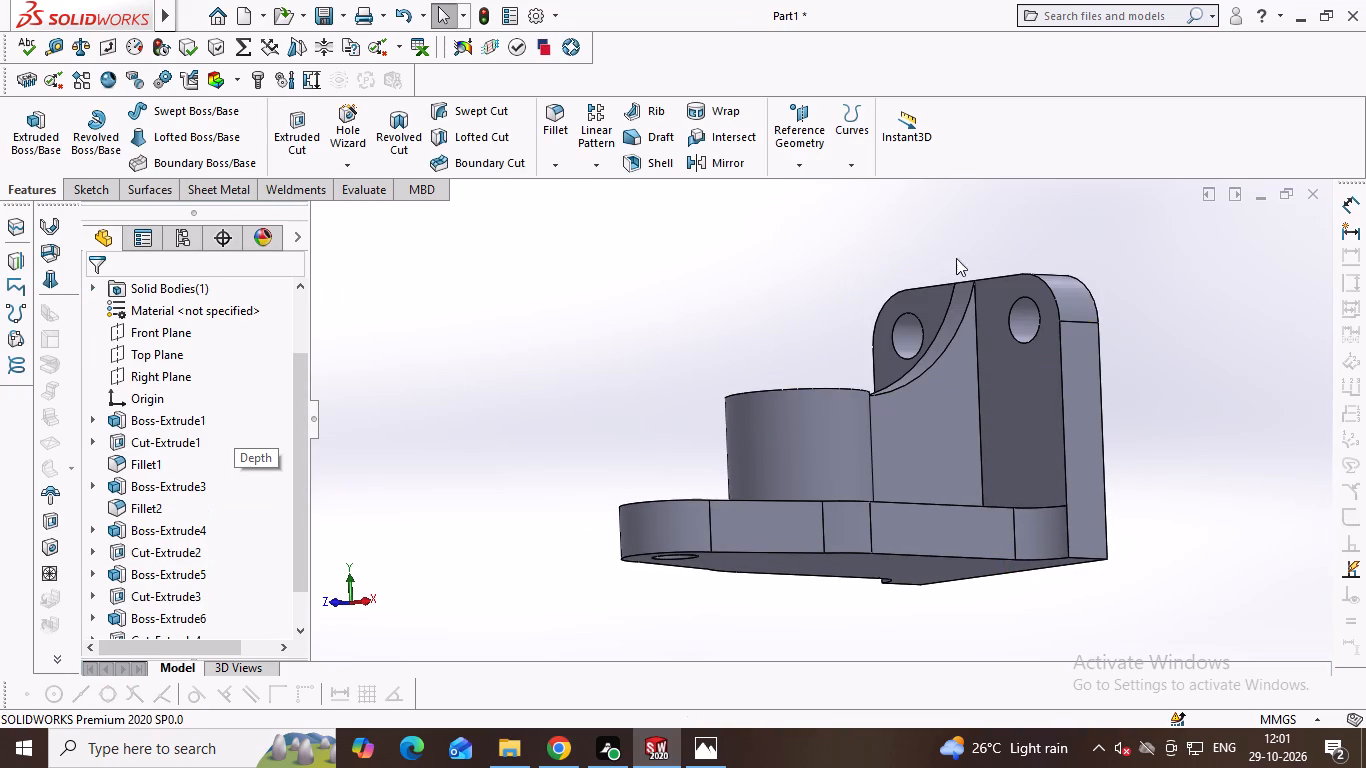
Inspect the curved rib and the rest of the bracket from several angles and compare them with the reference drawing.
{"action": "middle_click_drag", "start_coordinate": [1086, 225], "coordinate": [1055, 304]}
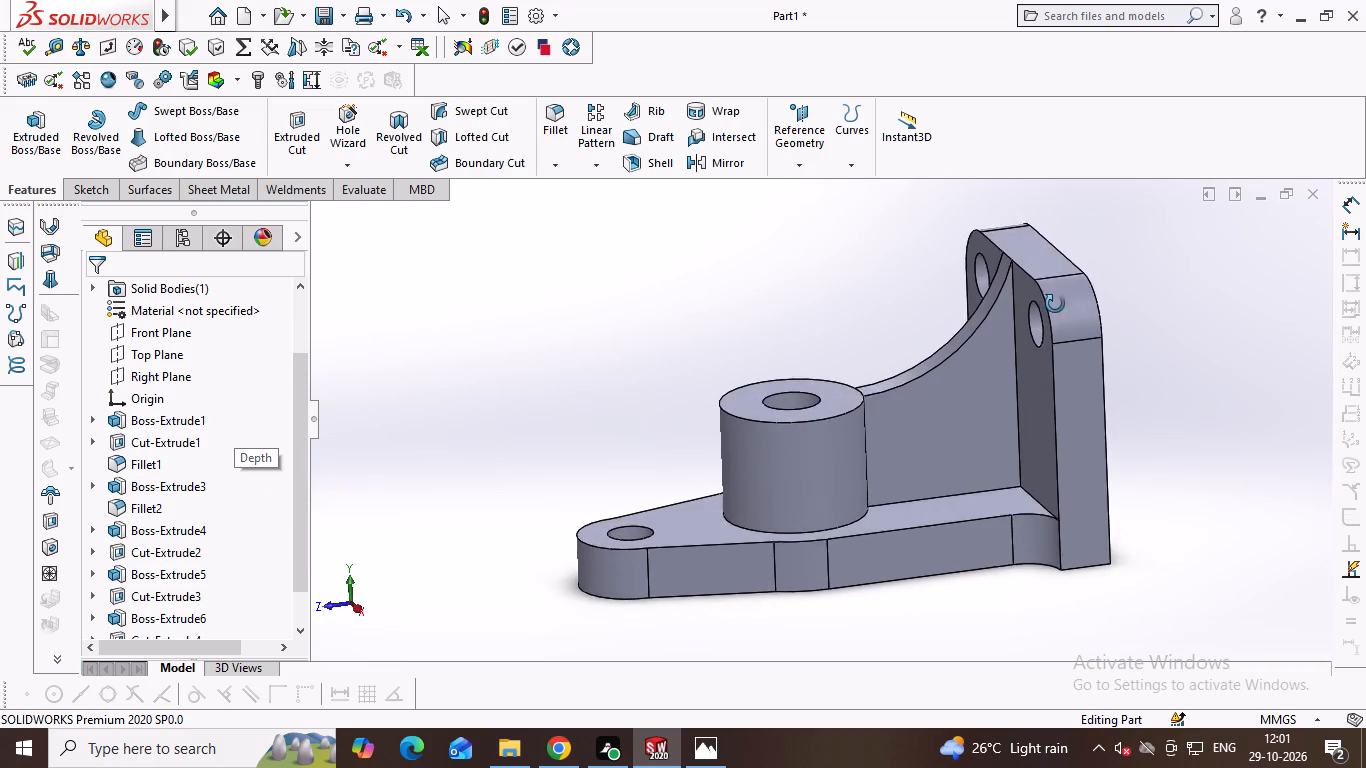
{"action": "middle_click_drag", "start_coordinate": [1055, 304], "coordinate": [1103, 286]}
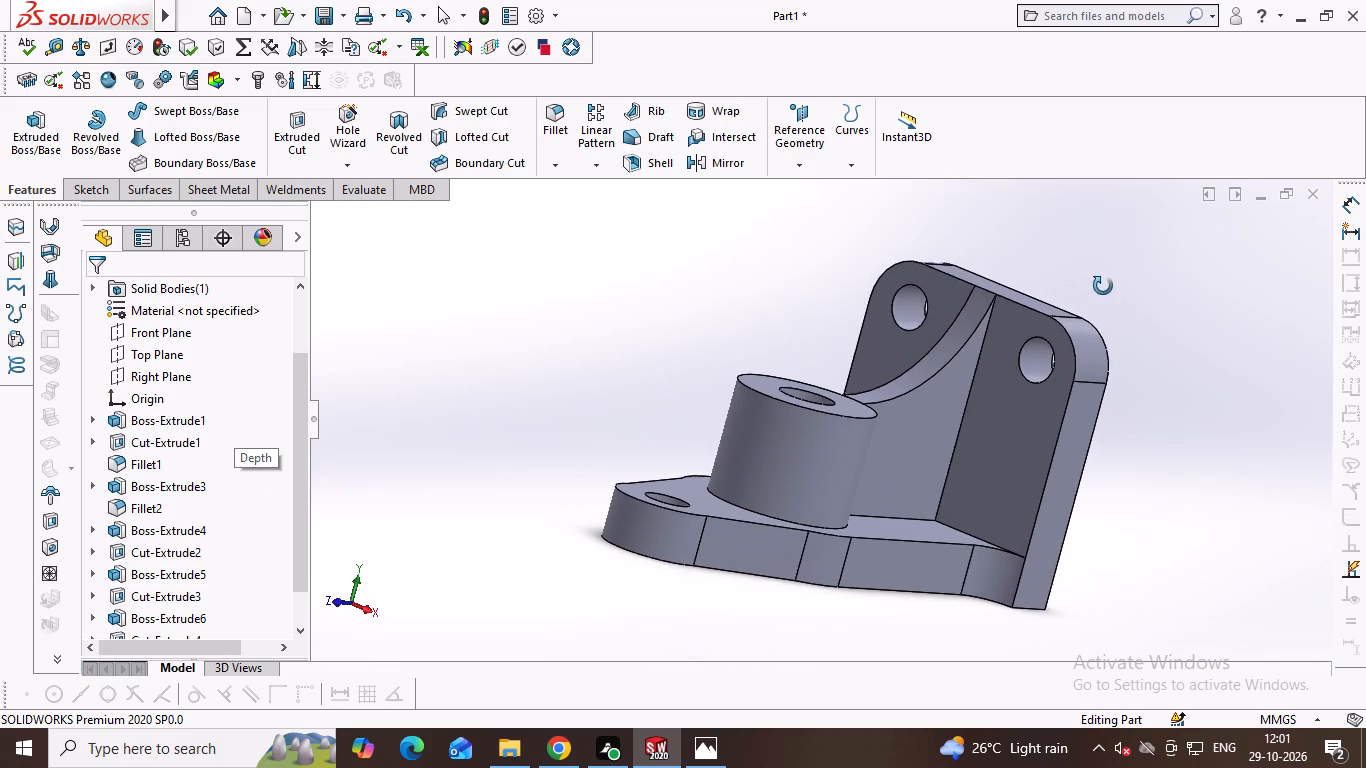
{"action": "middle_click_drag", "start_coordinate": [1103, 286], "coordinate": [1102, 287]}
{"action": "key", "text": "alt+Tab"}
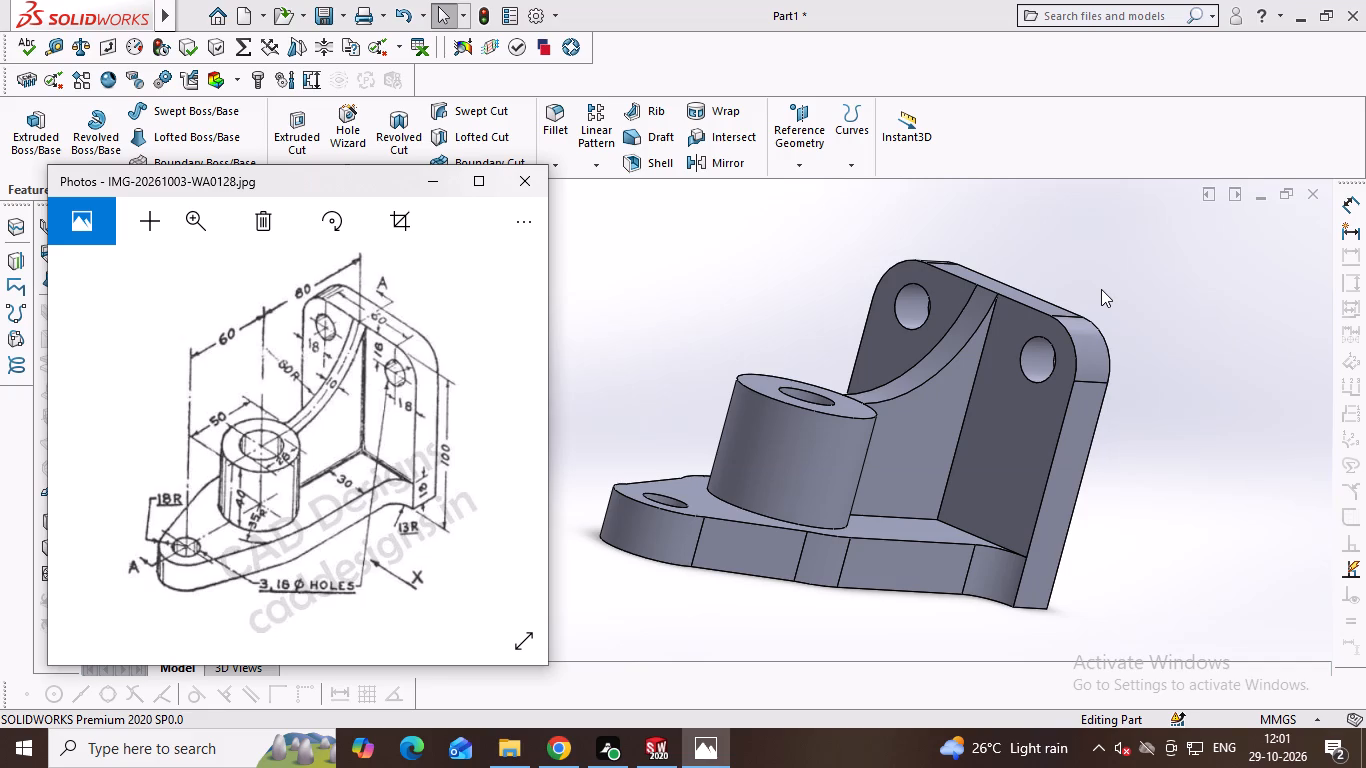
{"action": "key", "text": "alt+Tab"}
{"action": "middle_click_drag", "start_coordinate": [1075, 242], "coordinate": [1075, 296]}
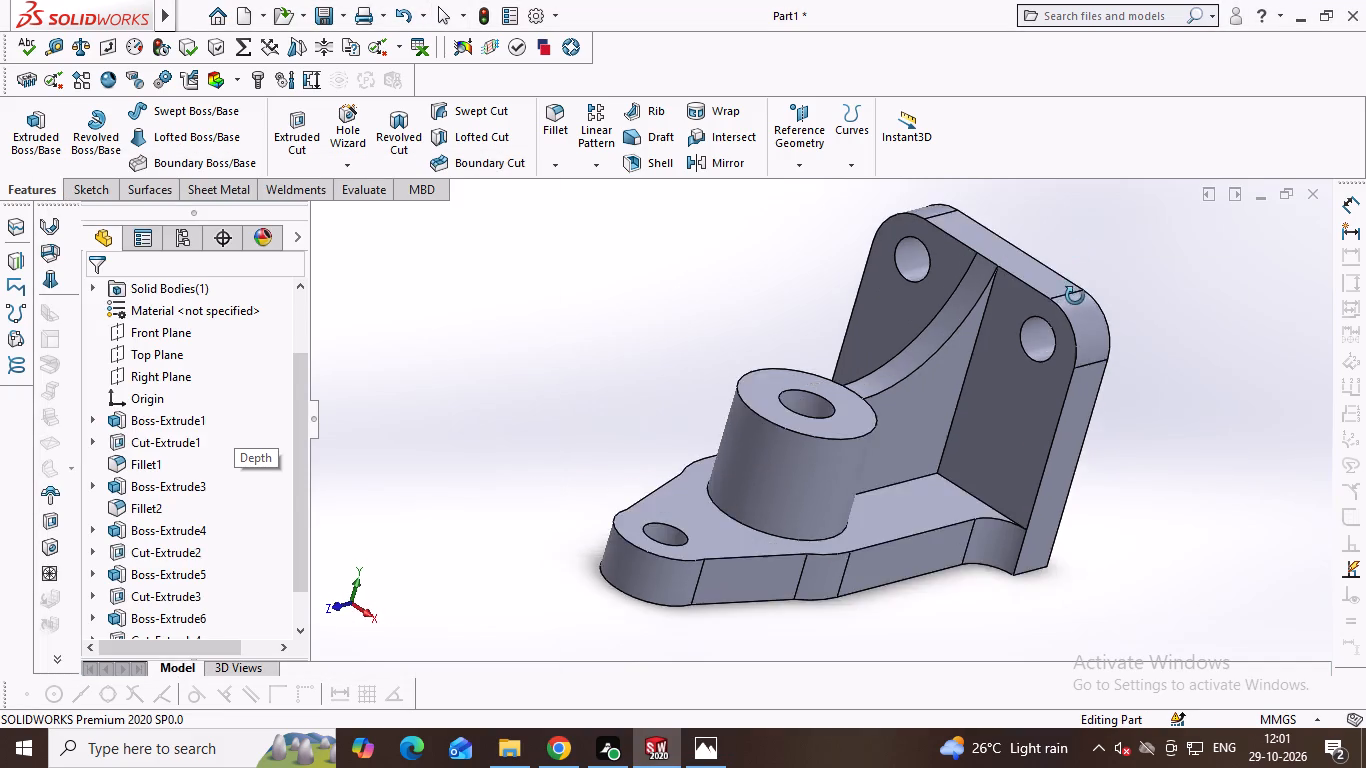
{"action": "middle_click_drag", "start_coordinate": [1075, 296], "coordinate": [1057, 471]}
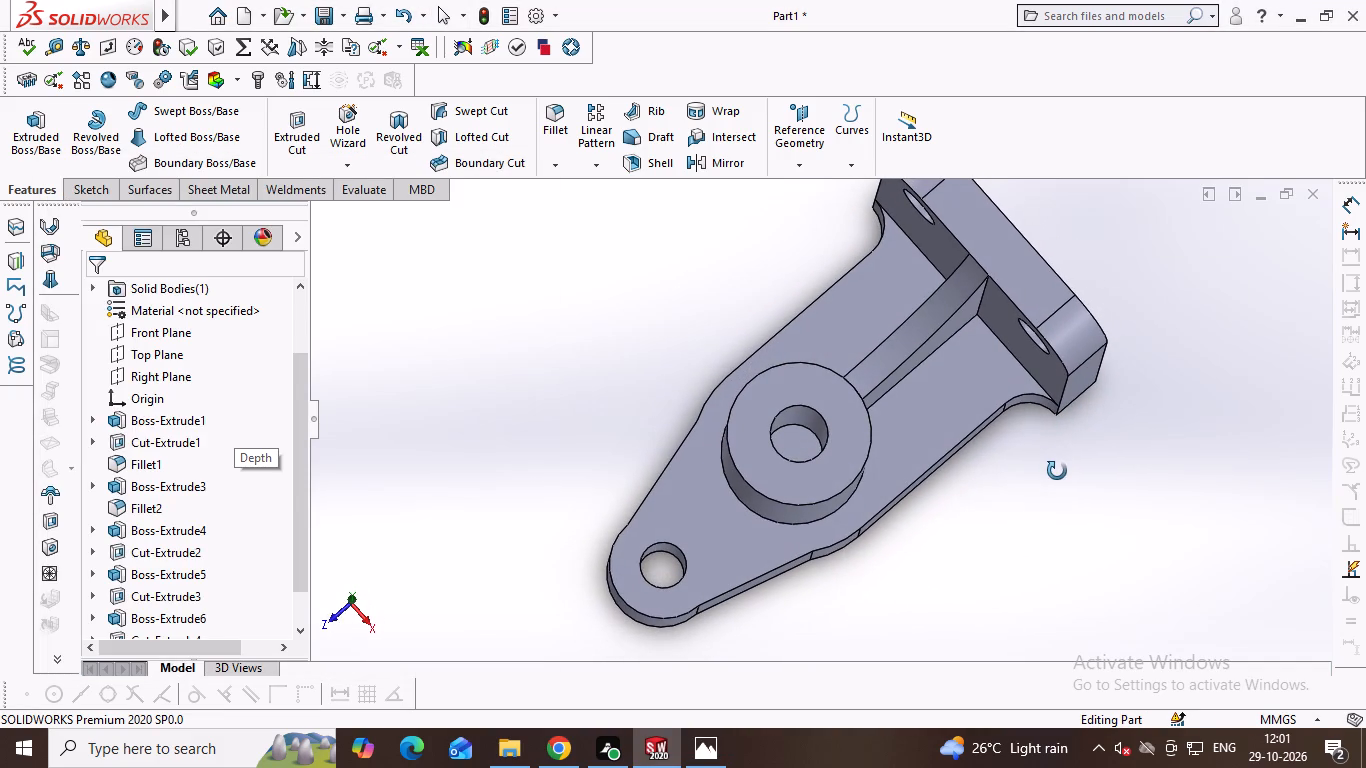
{"action": "middle_click_drag", "start_coordinate": [1057, 471], "coordinate": [1131, 410]}
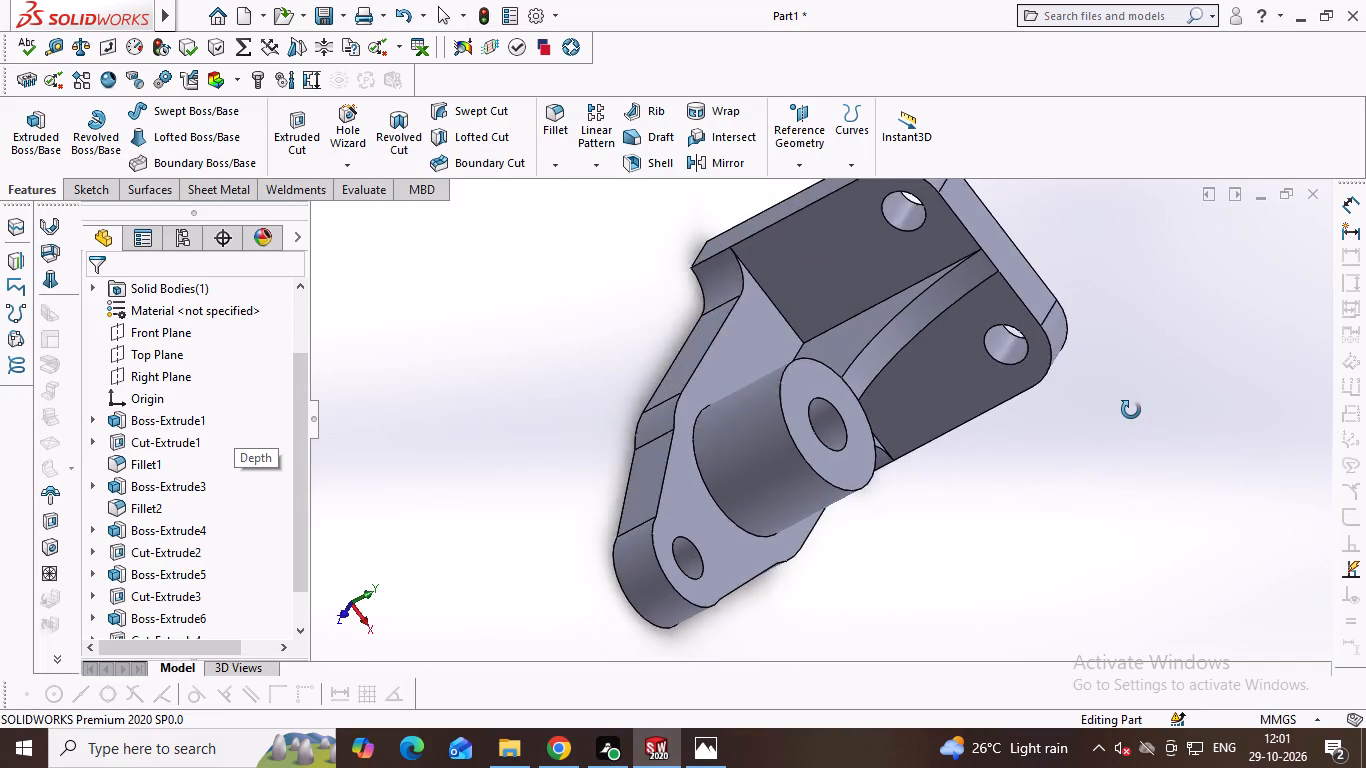
{"action": "middle_click_drag", "start_coordinate": [1131, 410], "coordinate": [1078, 450]}
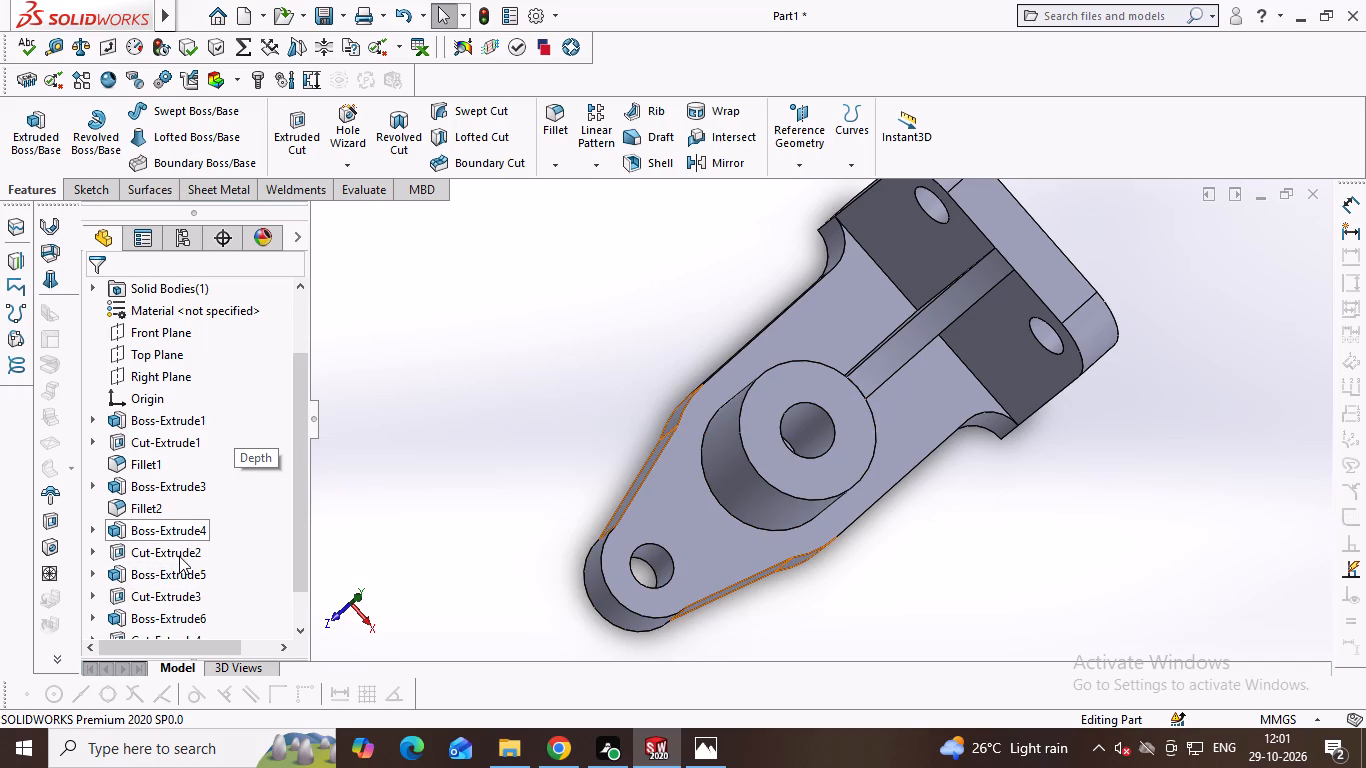
Examine the definition and contours of the base plate's taper cut against the reference drawing, leaving the cut as it is.
{"action": "left_click", "coordinate": [179, 556]}
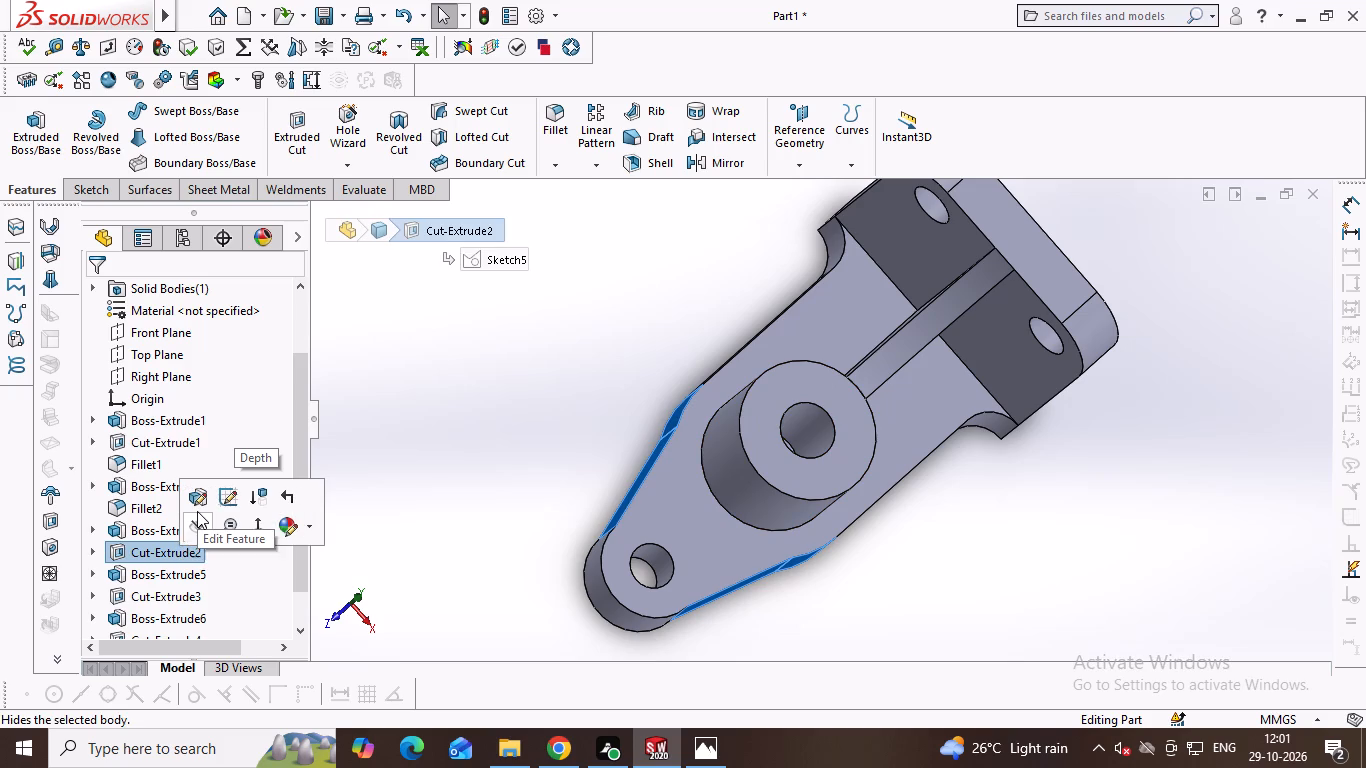
{"action": "left_click", "coordinate": [197, 510]}
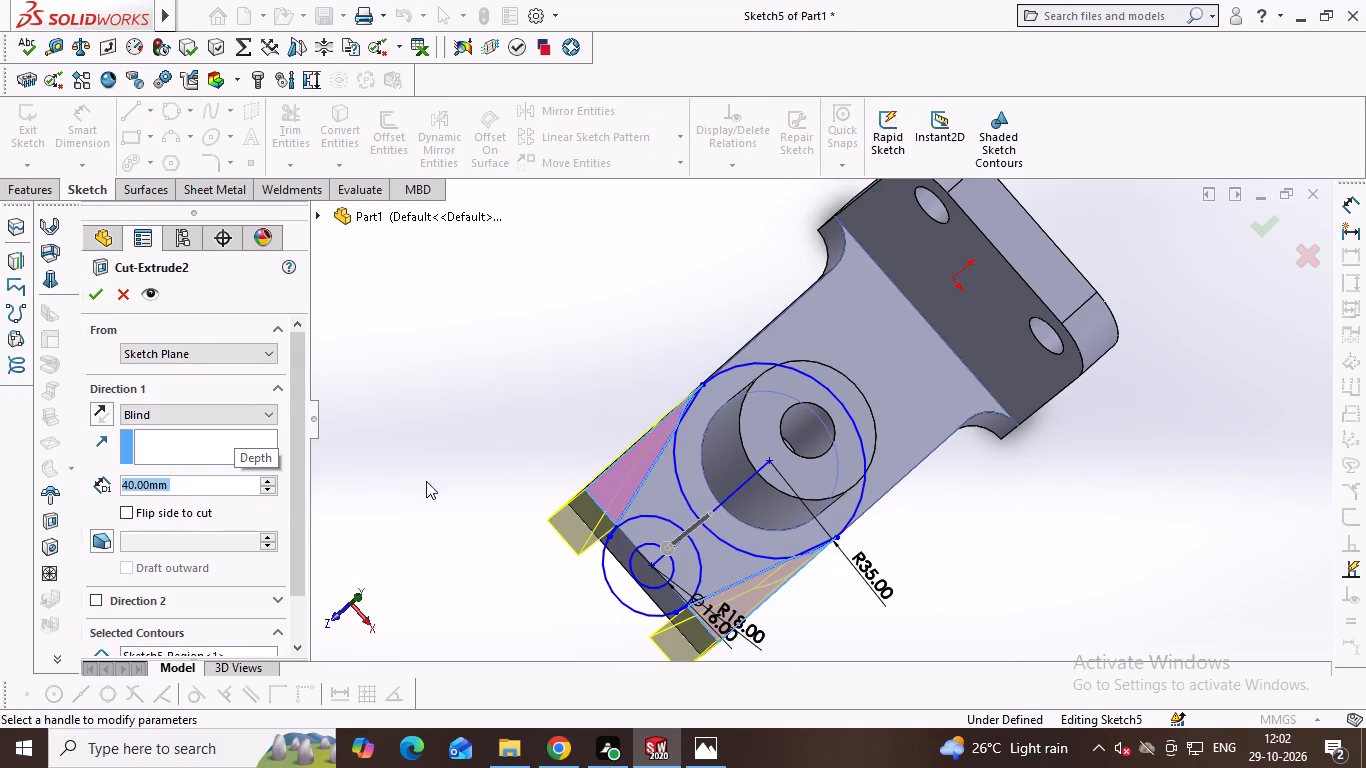
{"action": "middle_click_drag", "start_coordinate": [731, 293], "coordinate": [724, 292]}
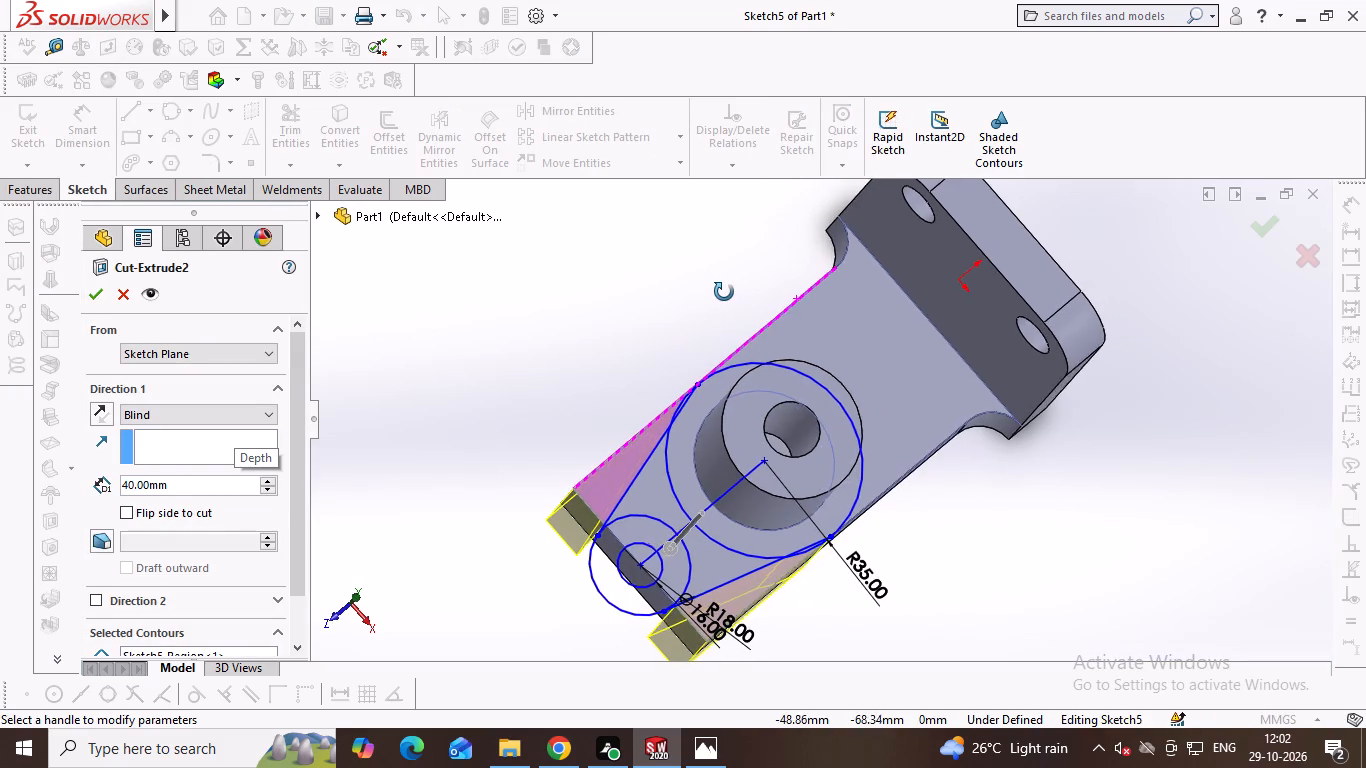
{"action": "middle_click_drag", "start_coordinate": [724, 292], "coordinate": [713, 322]}
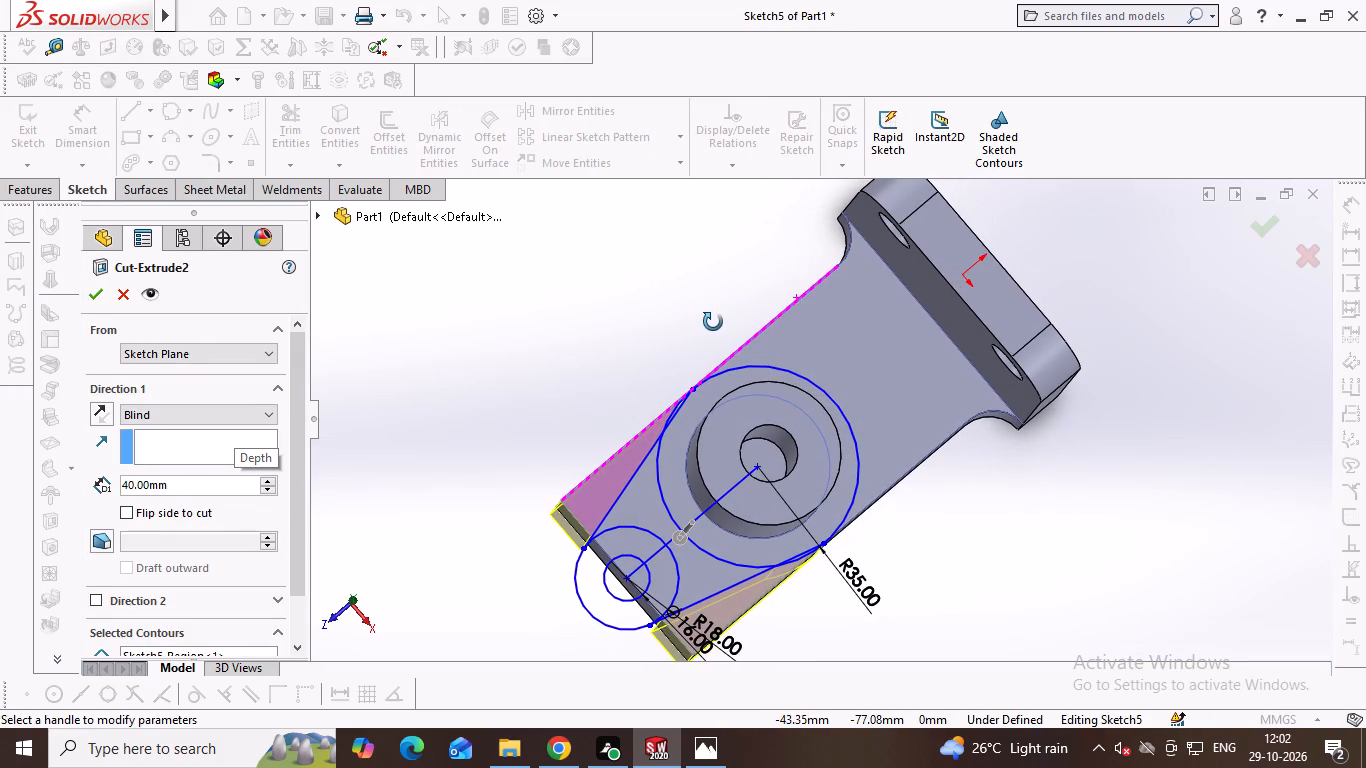
{"action": "middle_click_drag", "start_coordinate": [713, 322], "coordinate": [709, 308]}
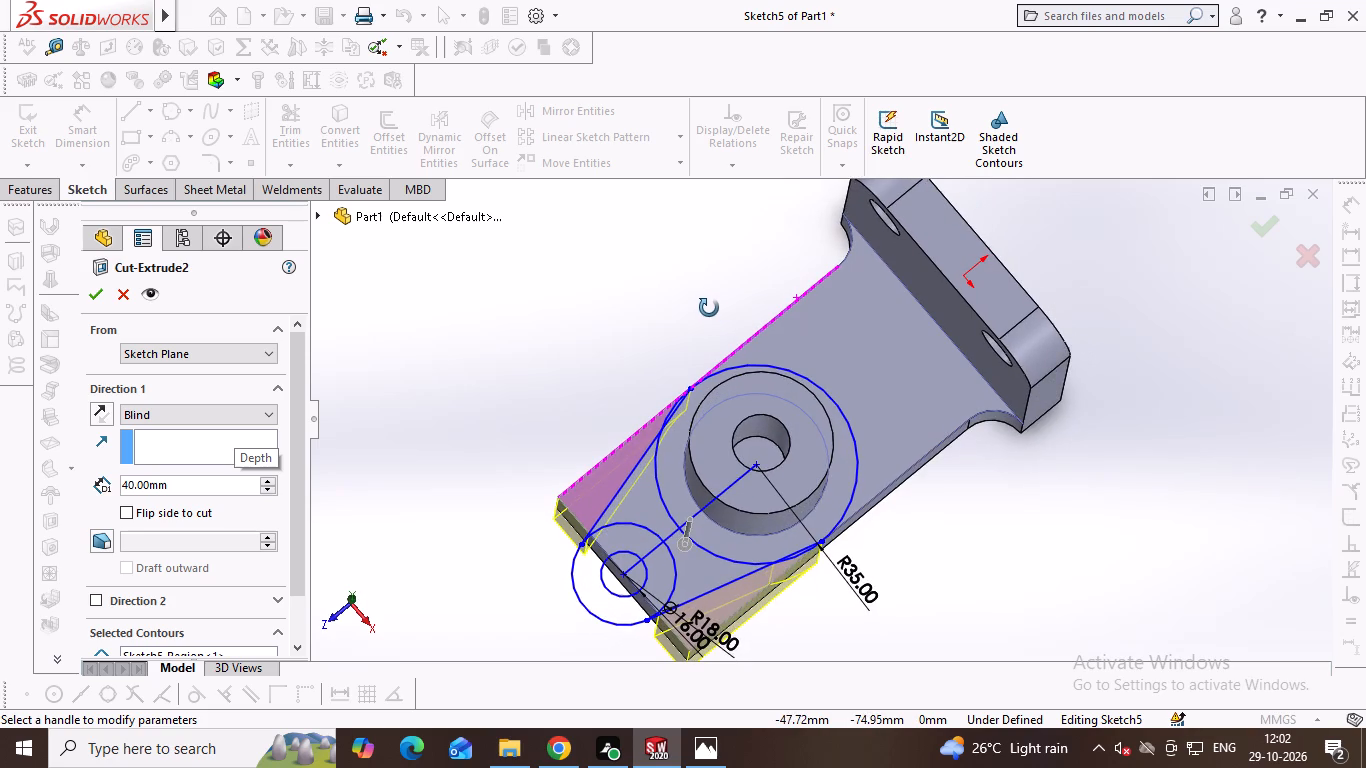
{"action": "middle_click_drag", "start_coordinate": [709, 308], "coordinate": [706, 303]}
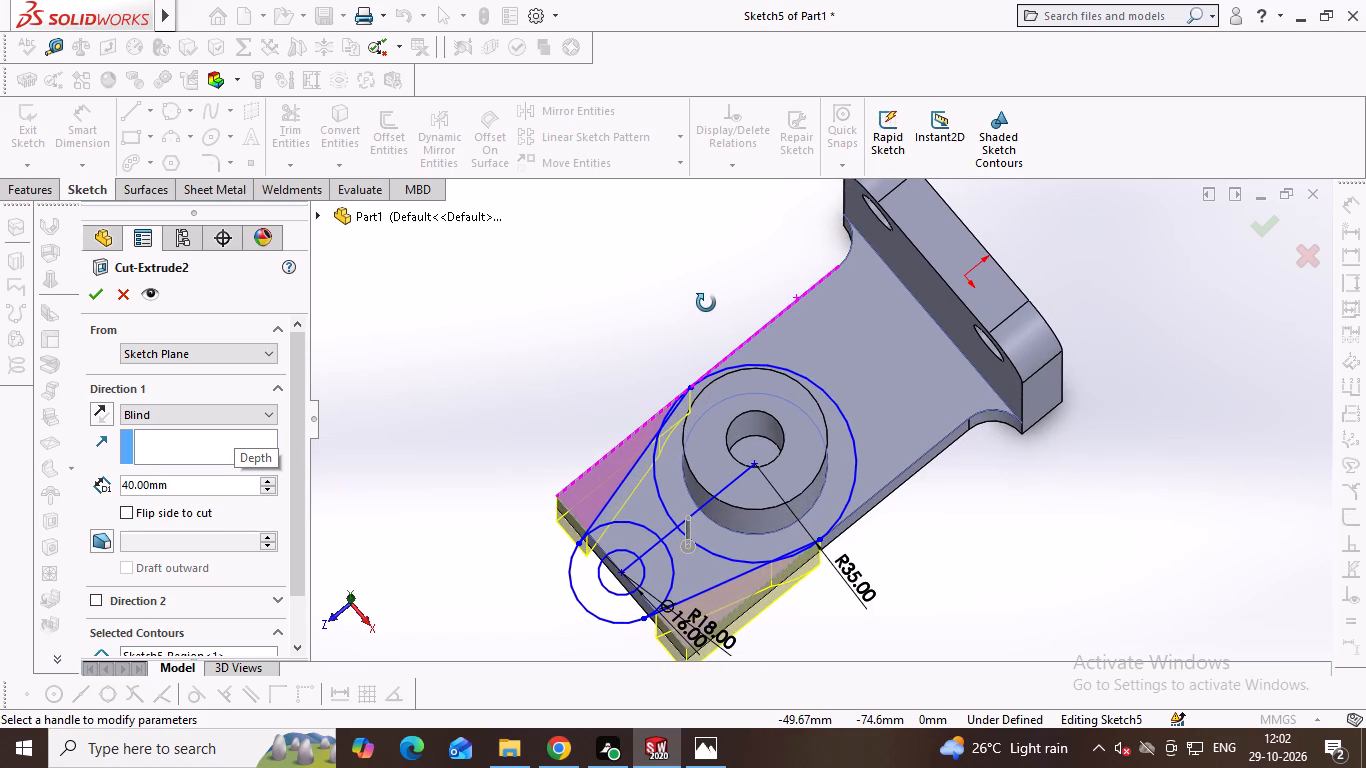
{"action": "middle_click_drag", "start_coordinate": [706, 303], "coordinate": [702, 290]}
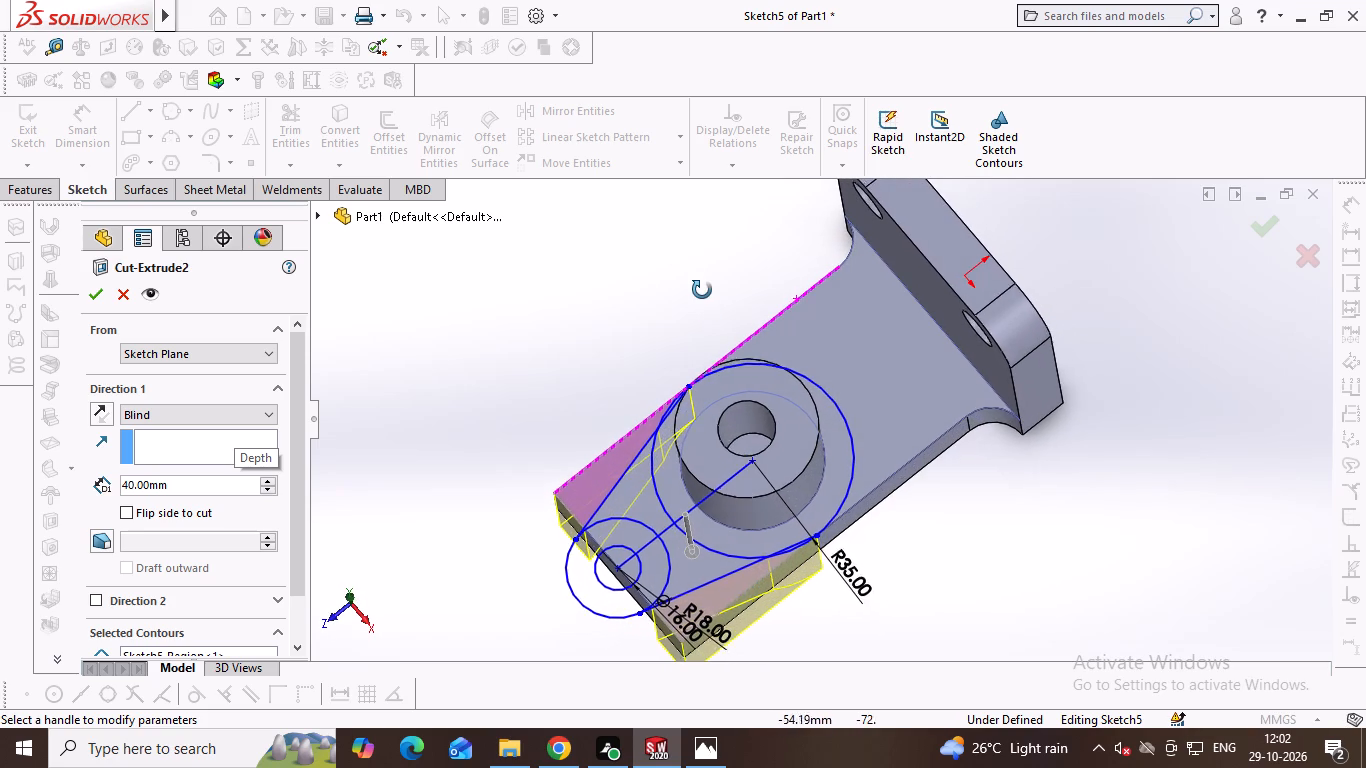
{"action": "middle_click_drag", "start_coordinate": [702, 290], "coordinate": [709, 267]}
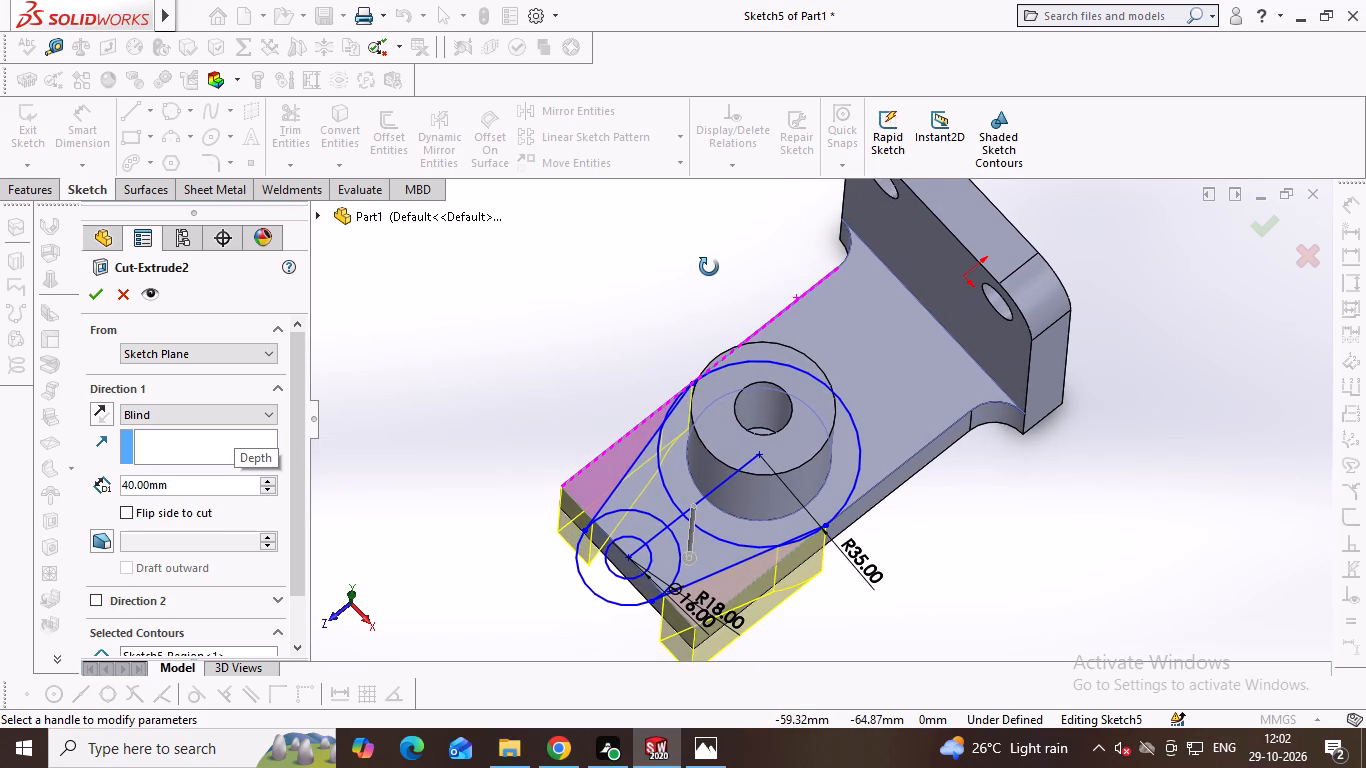
{"action": "middle_click_drag", "start_coordinate": [709, 267], "coordinate": [706, 285]}
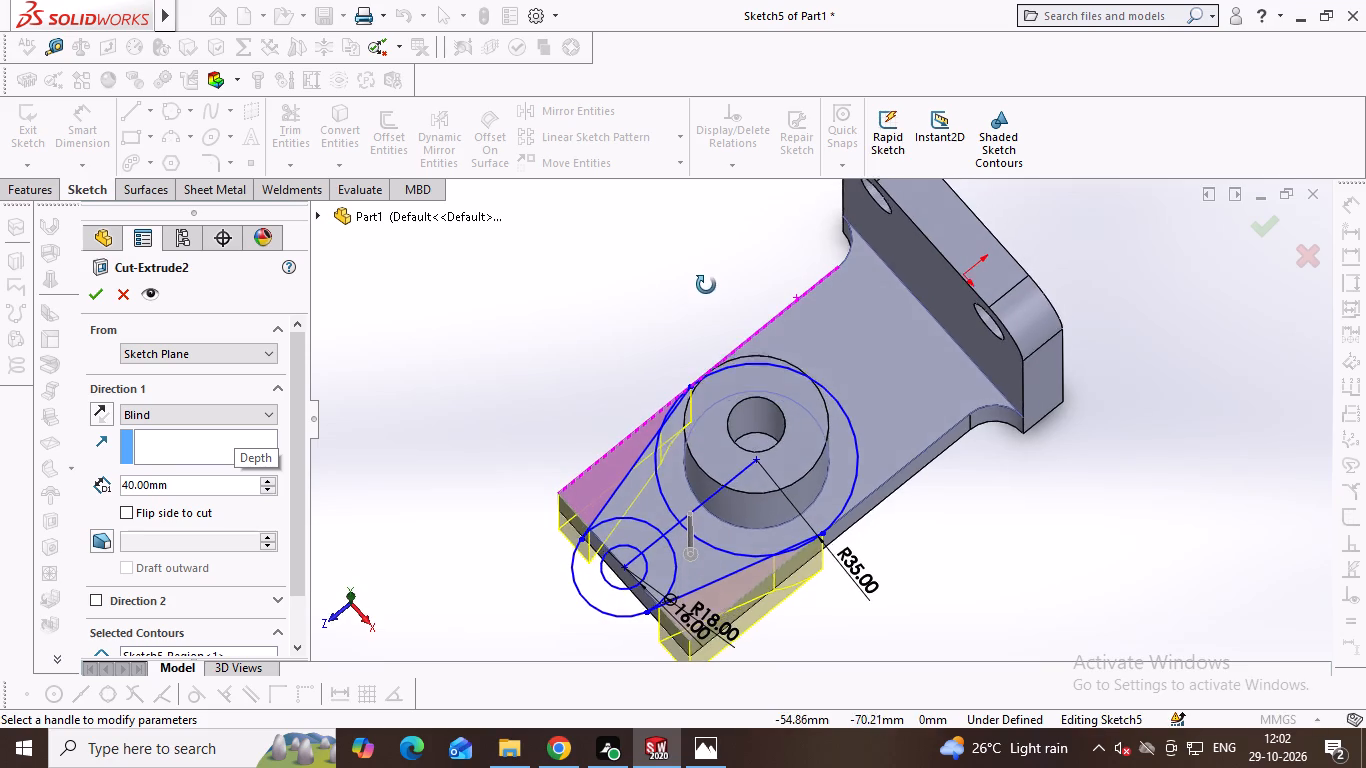
{"action": "middle_click_drag", "start_coordinate": [706, 285], "coordinate": [711, 325]}
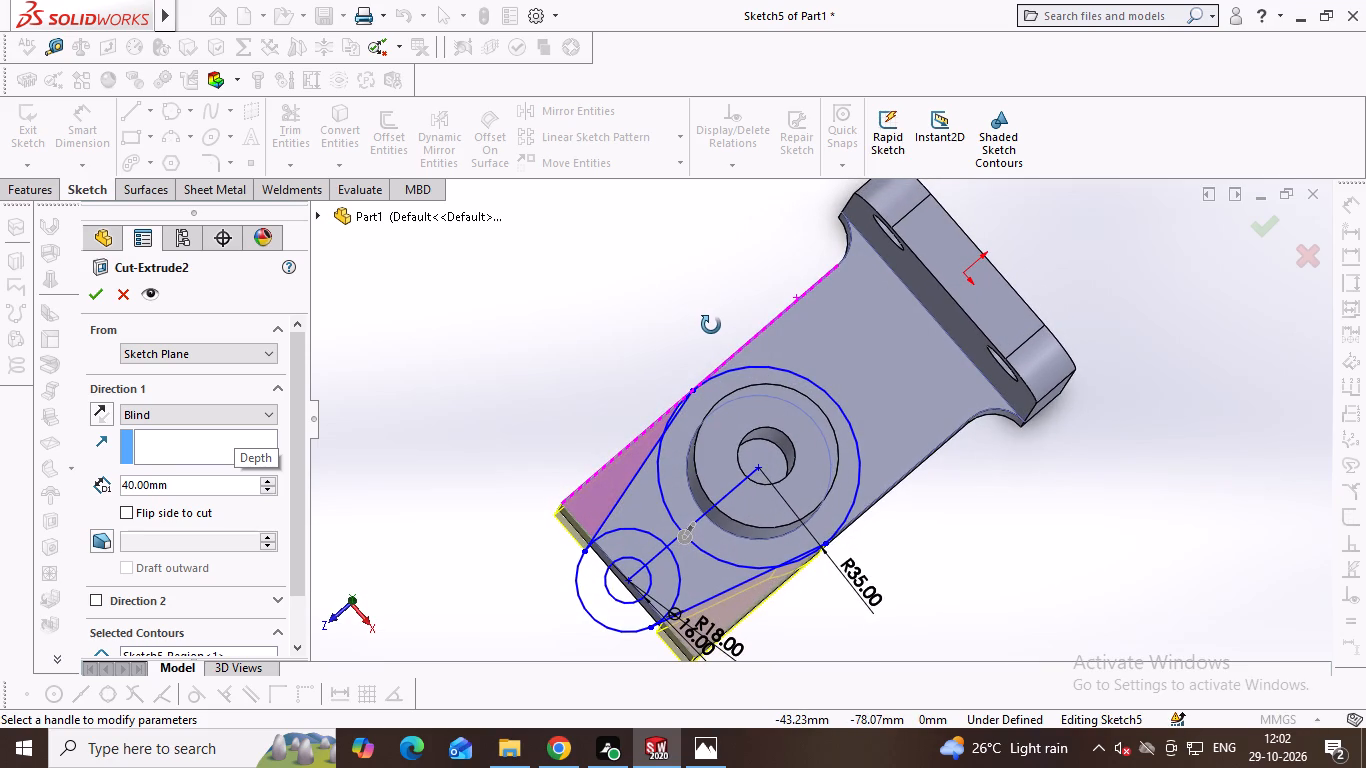
{"action": "middle_click_drag", "start_coordinate": [711, 325], "coordinate": [706, 315]}
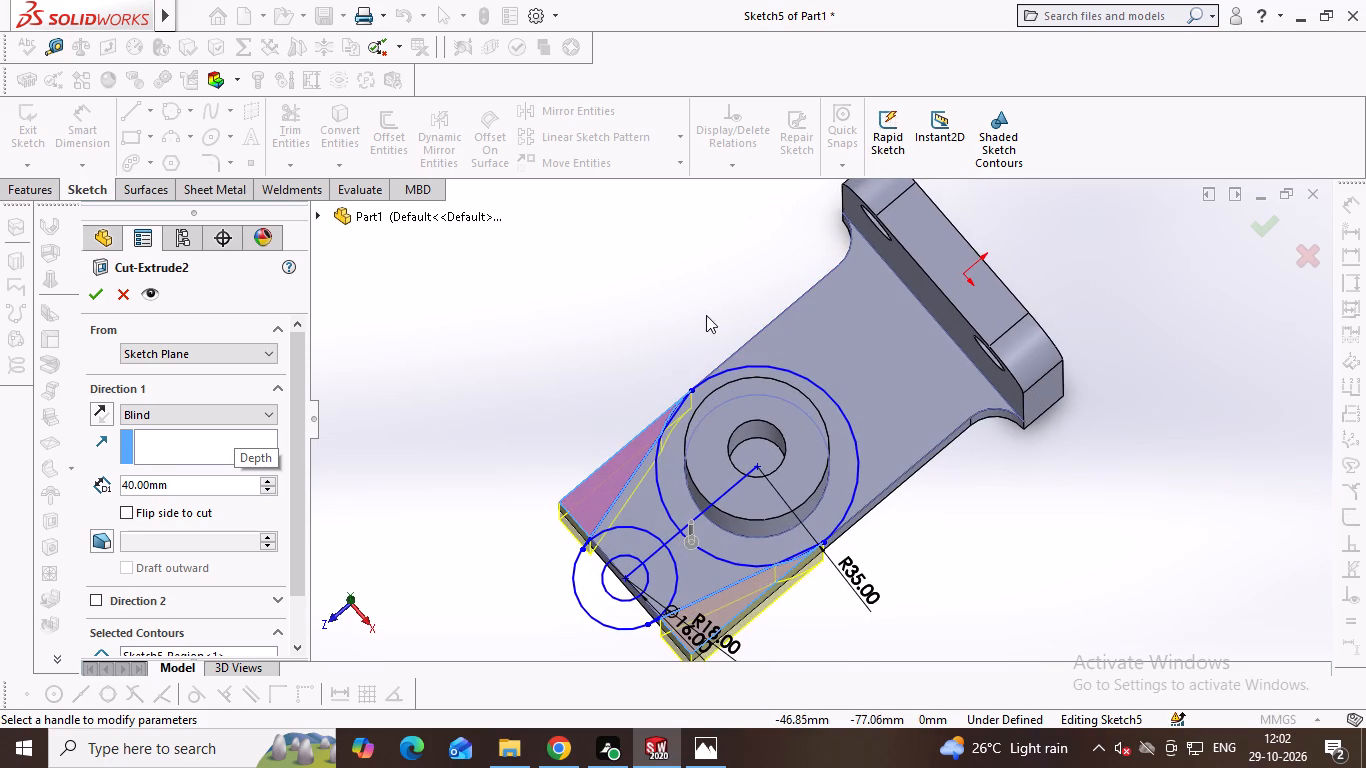
{"action": "key", "text": "alt+Tab"}
{"action": "key", "text": "alt+Tab"}
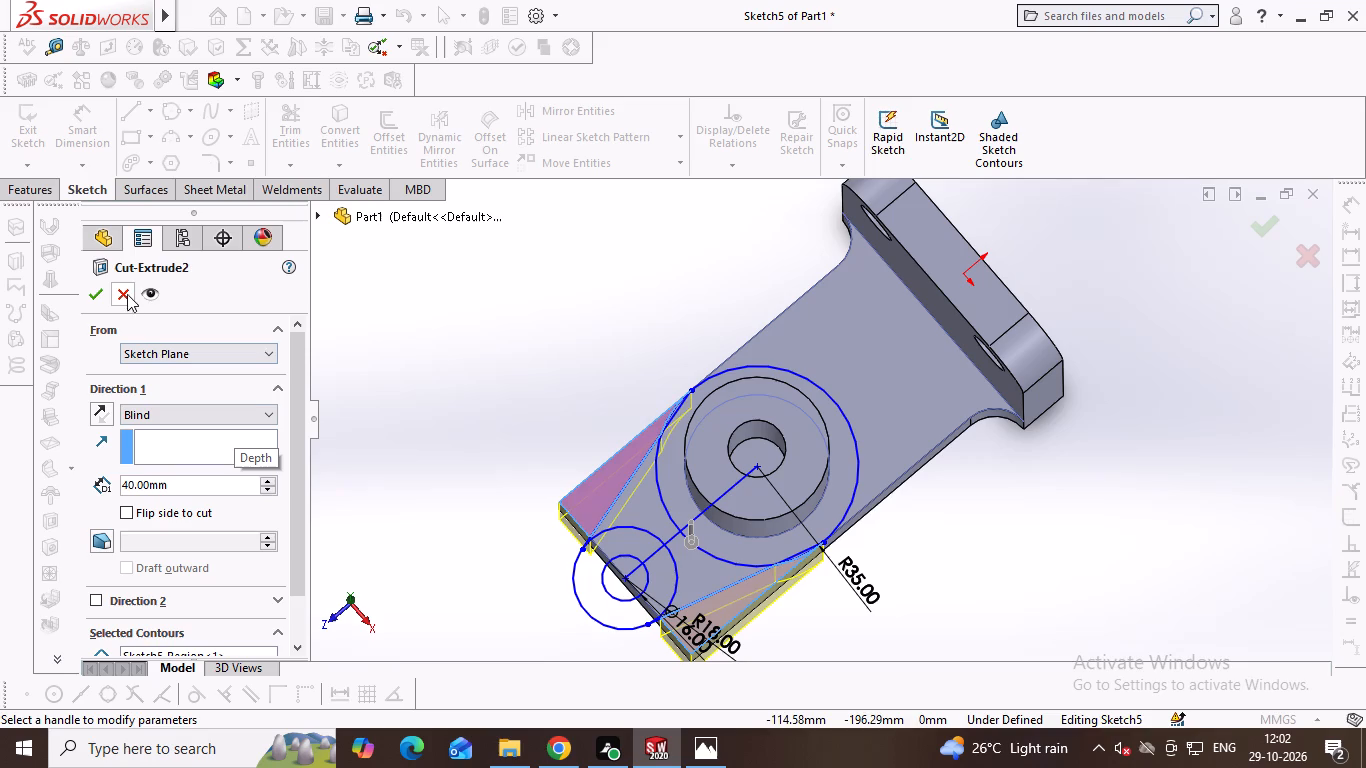
{"action": "left_click", "coordinate": [124, 292]}
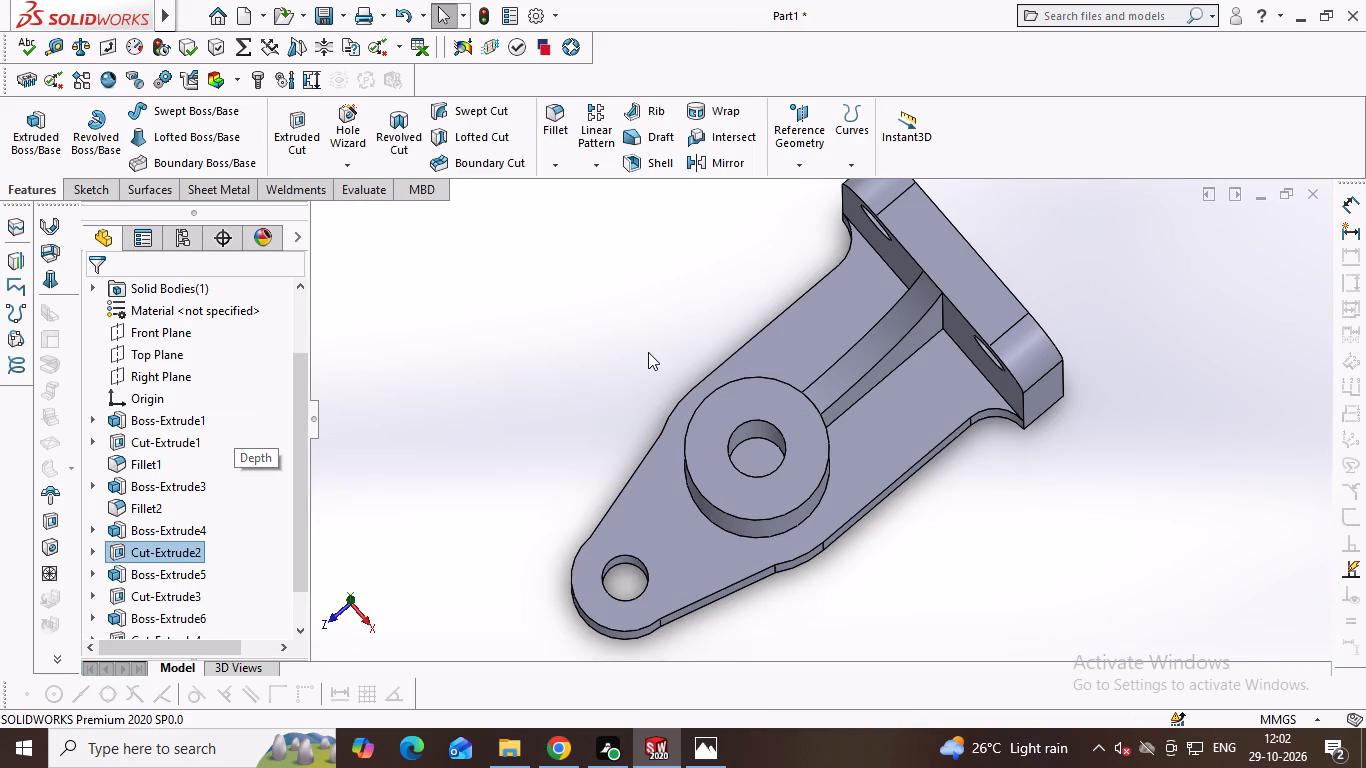
On the base plate's top face, sketch a line from one side edge level with the boss centre to the rounded end.
{"action": "middle_click_drag", "start_coordinate": [649, 348], "coordinate": [662, 330]}
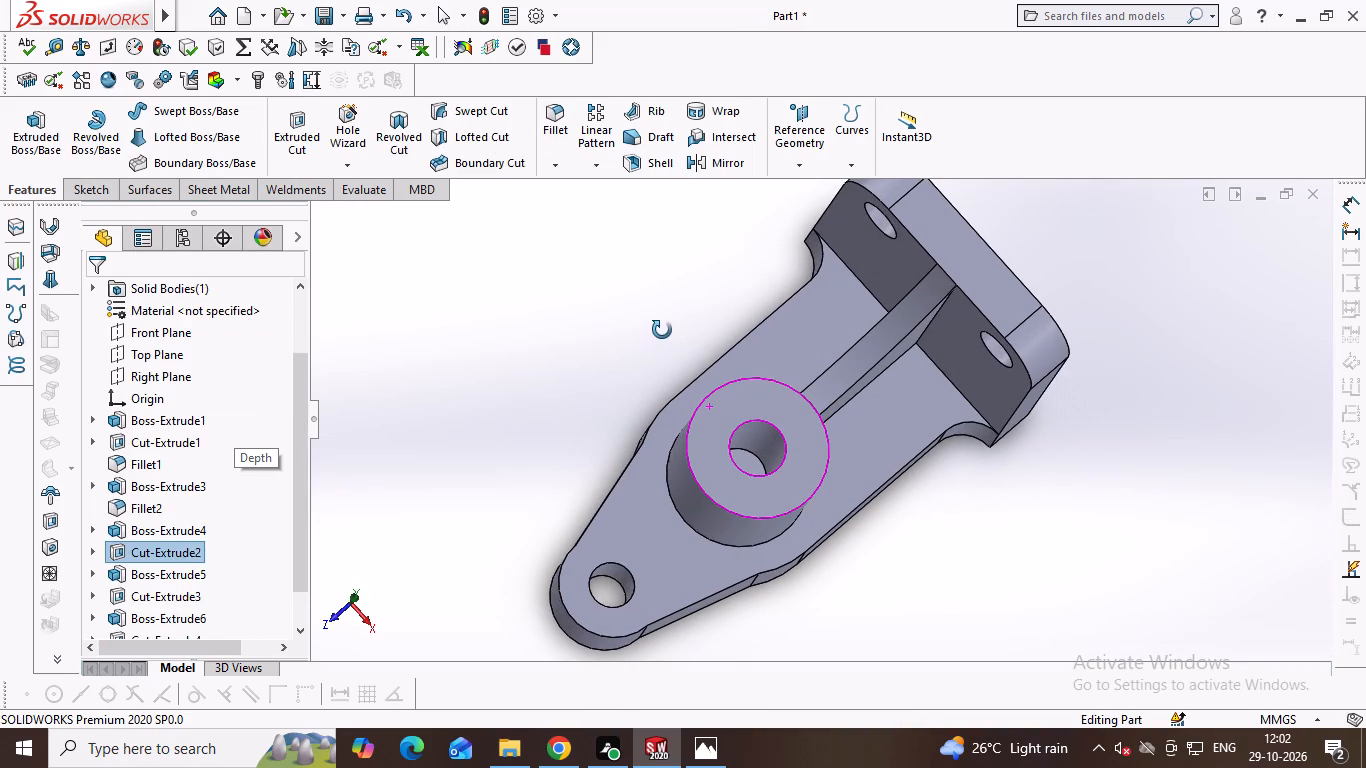
{"action": "middle_click_drag", "start_coordinate": [662, 330], "coordinate": [648, 347]}
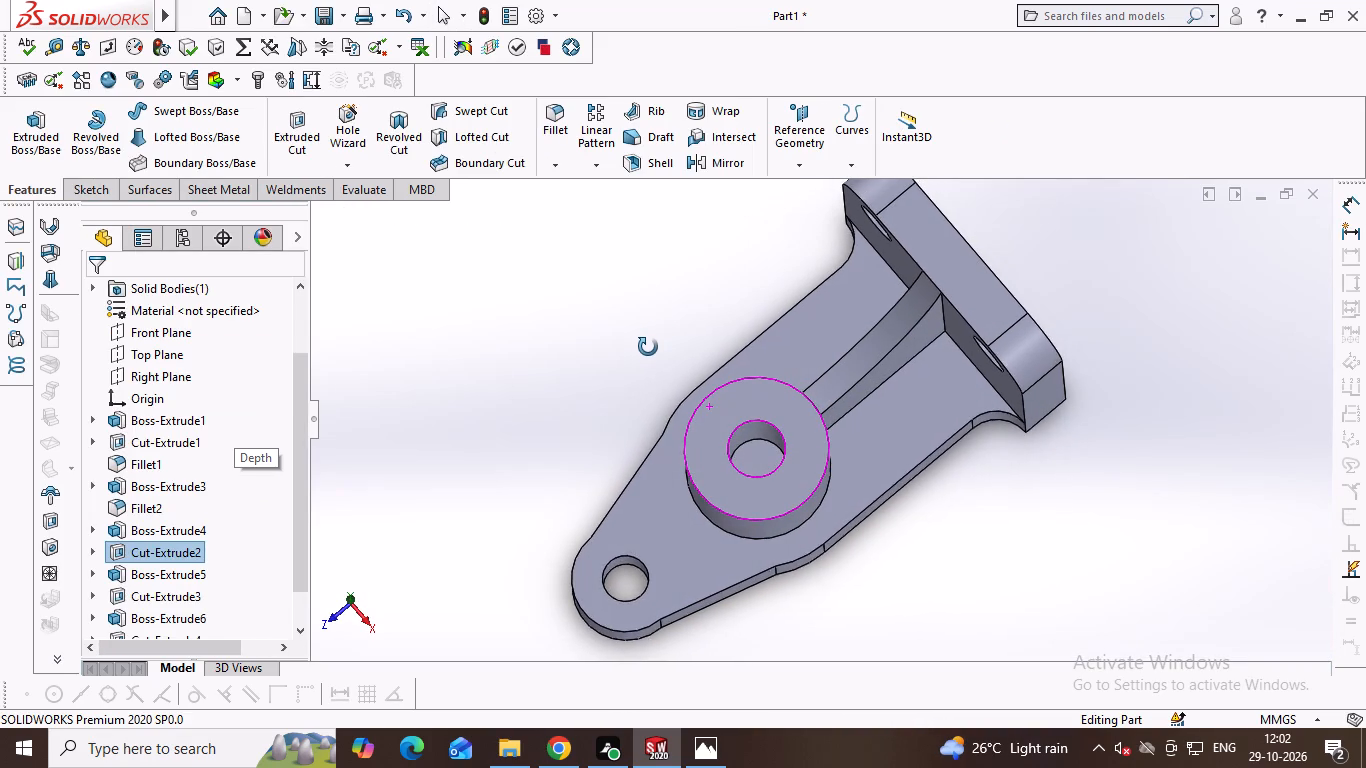
{"action": "middle_click_drag", "start_coordinate": [648, 347], "coordinate": [650, 372]}
{"action": "left_click", "coordinate": [703, 553]}
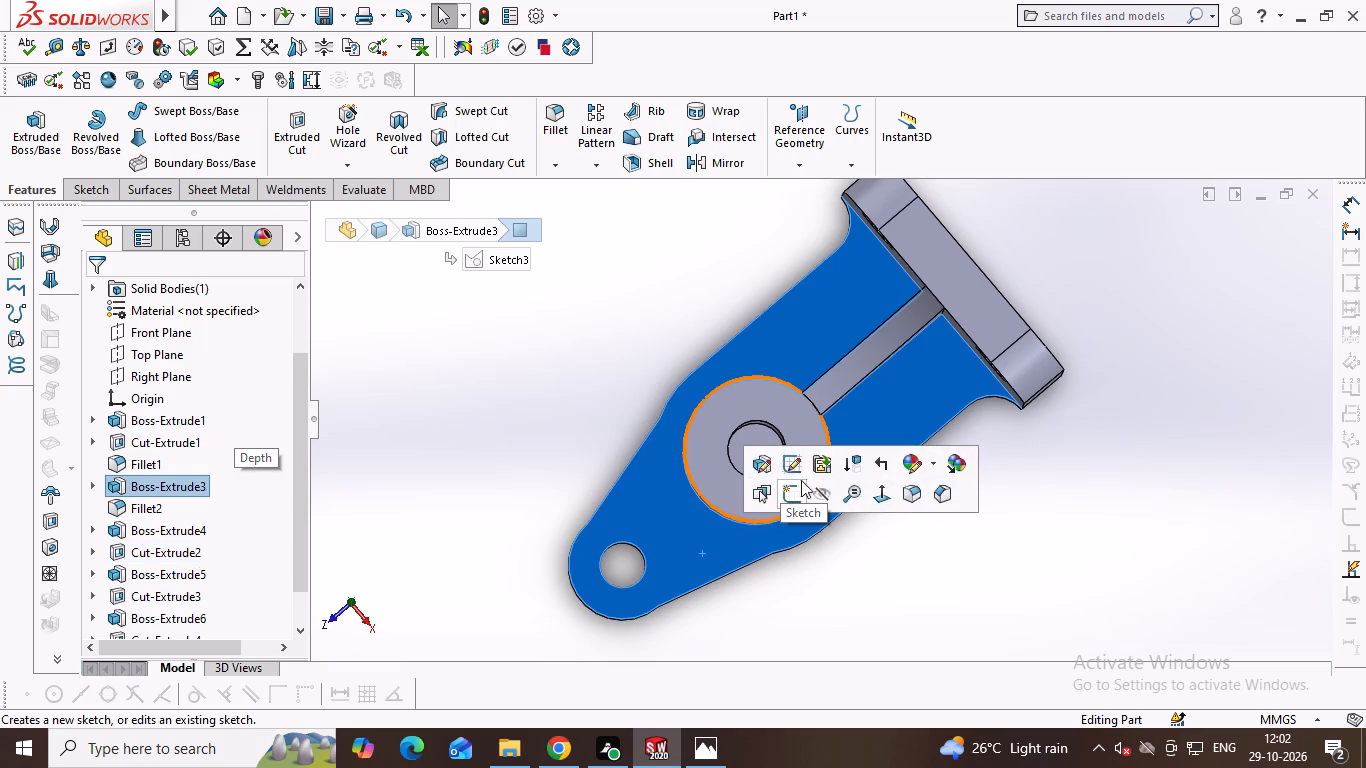
{"action": "left_click", "coordinate": [787, 484]}
{"action": "key", "text": "ctrl+8"}
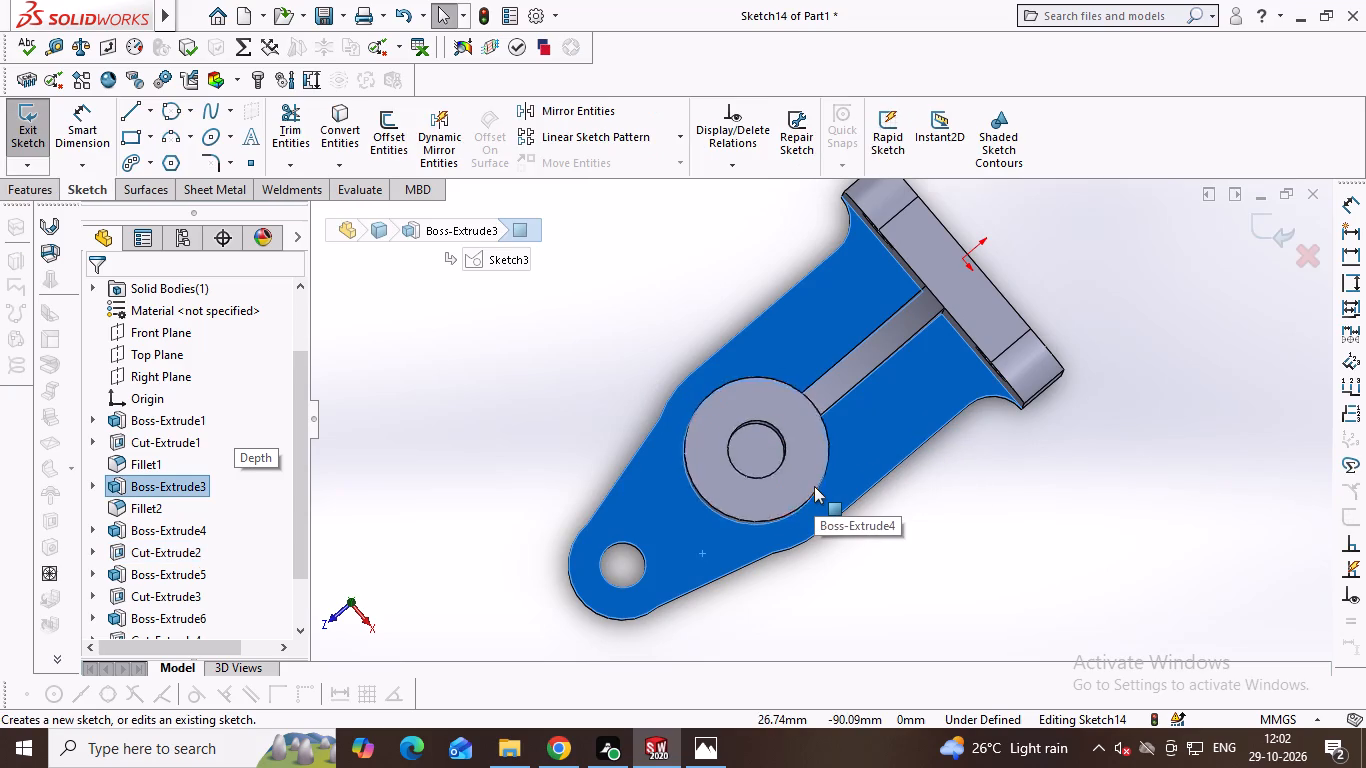
{"action": "right_click_drag", "start_coordinate": [974, 442], "coordinate": [851, 478]}
{"action": "double_click", "coordinate": [899, 443]}
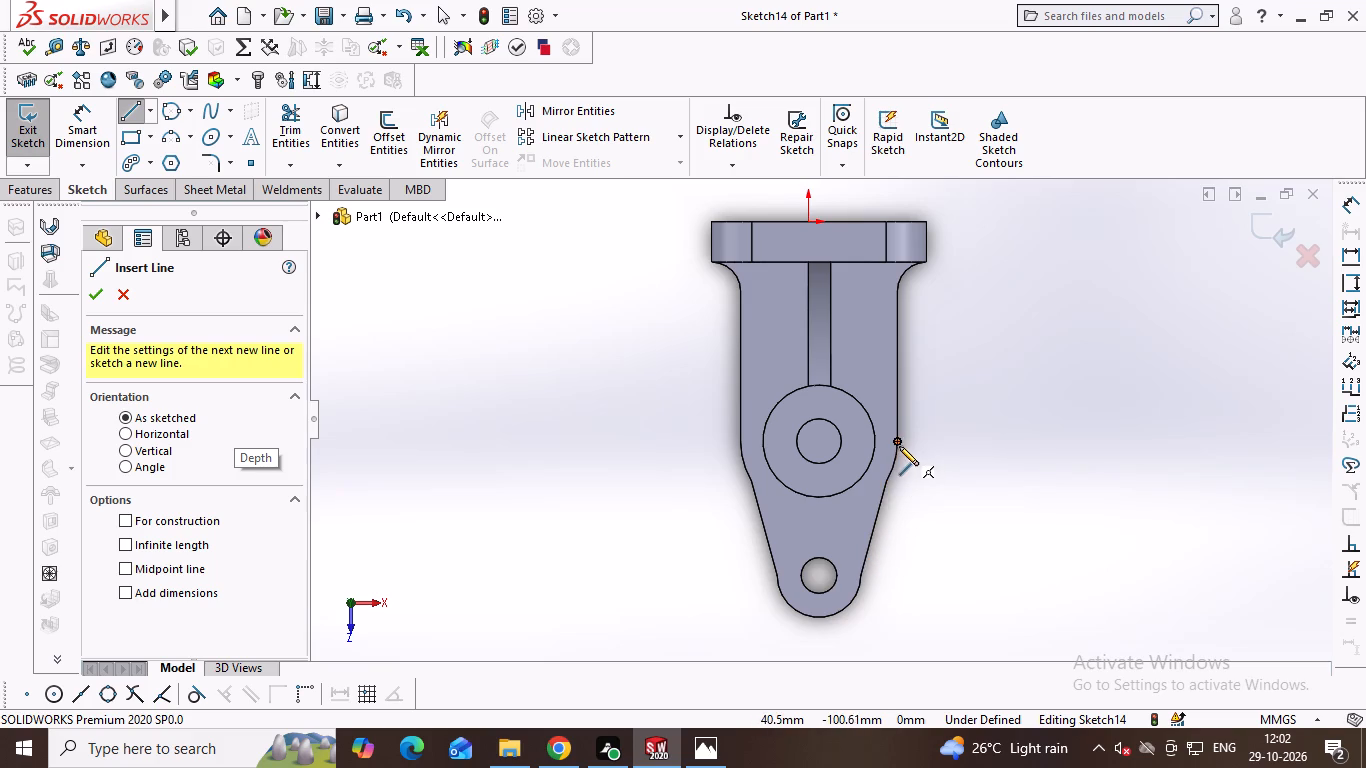
{"action": "left_click", "coordinate": [895, 442]}
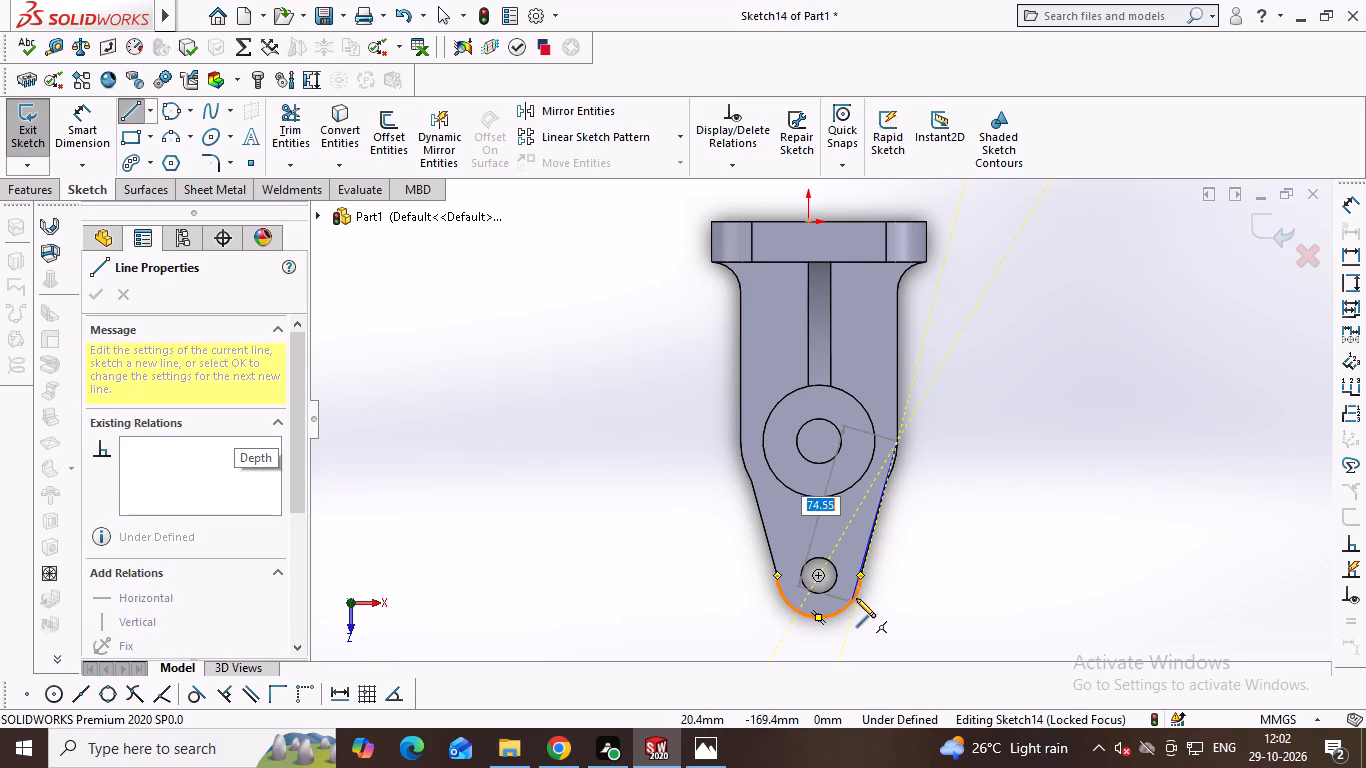
{"action": "left_click", "coordinate": [858, 590]}
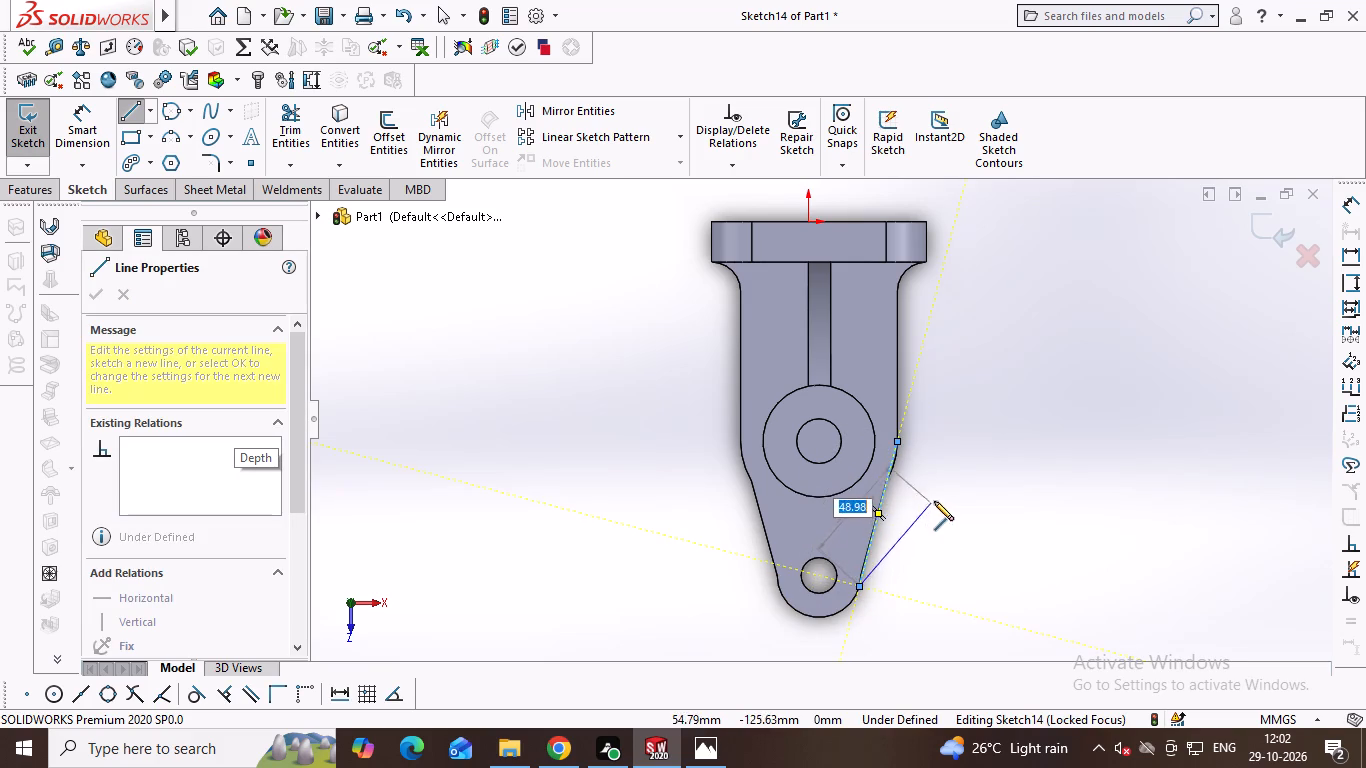
{"action": "key", "text": "Escape"}
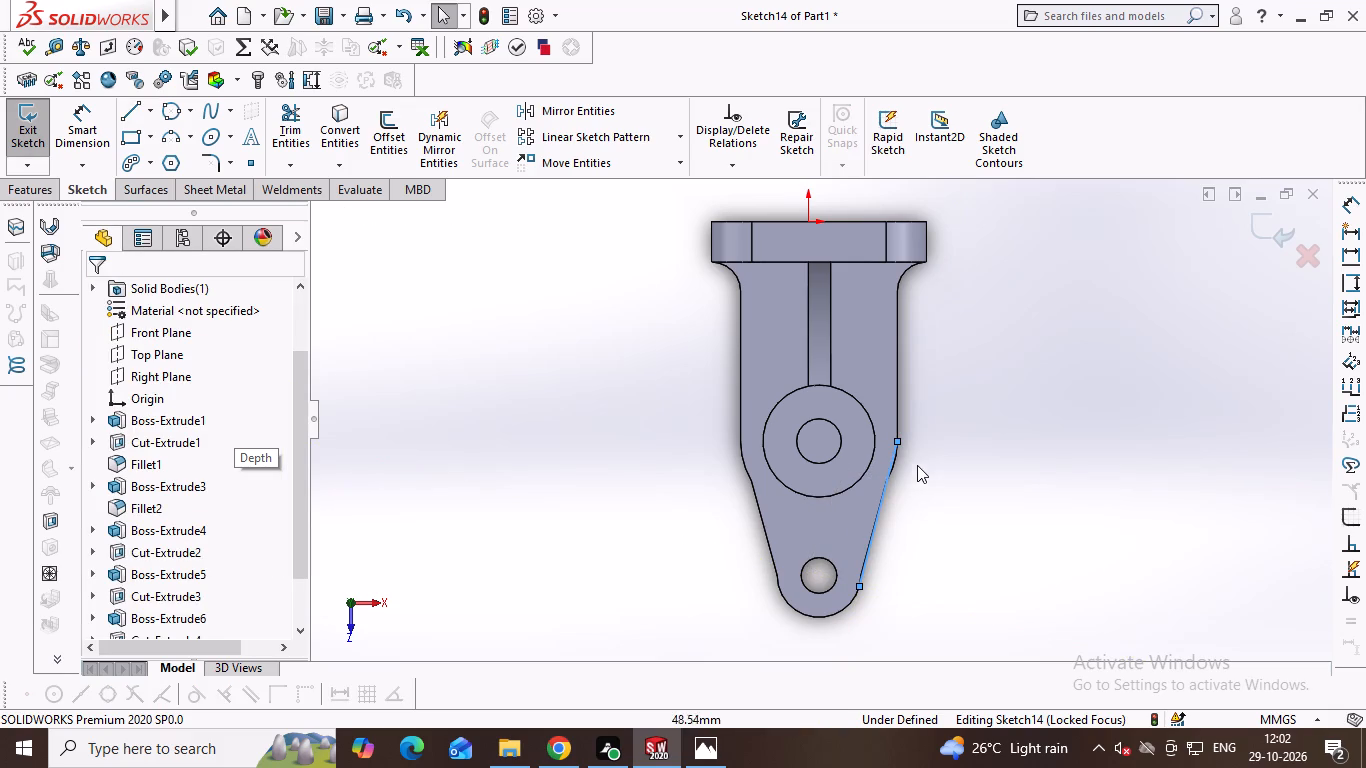
Sketch a matching line about 71 mm long from the opposite side edge, level with the boss centre, to the rounded end.
{"action": "right_click_drag", "start_coordinate": [750, 430], "coordinate": [607, 470]}
{"action": "left_click", "coordinate": [743, 441]}
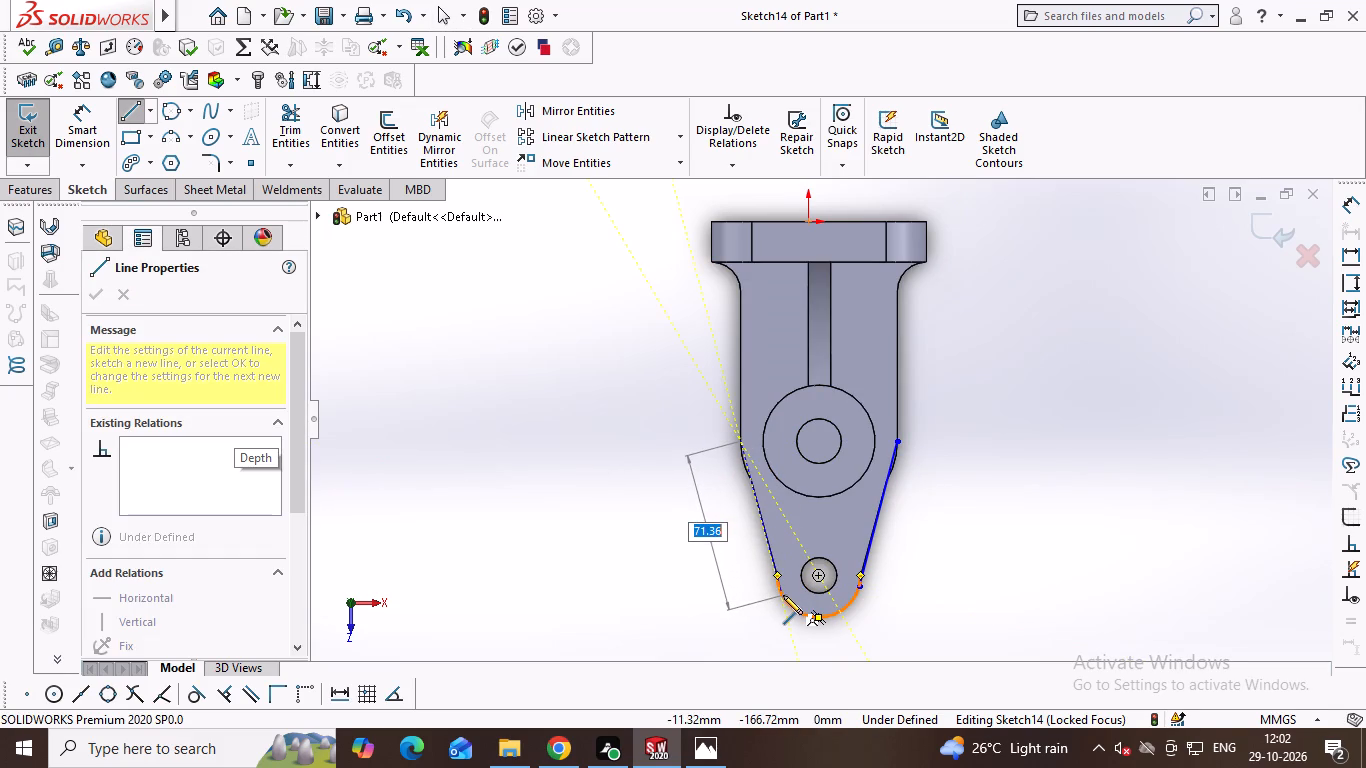
{"action": "left_click", "coordinate": [781, 595]}
{"action": "key", "text": "Escape"}
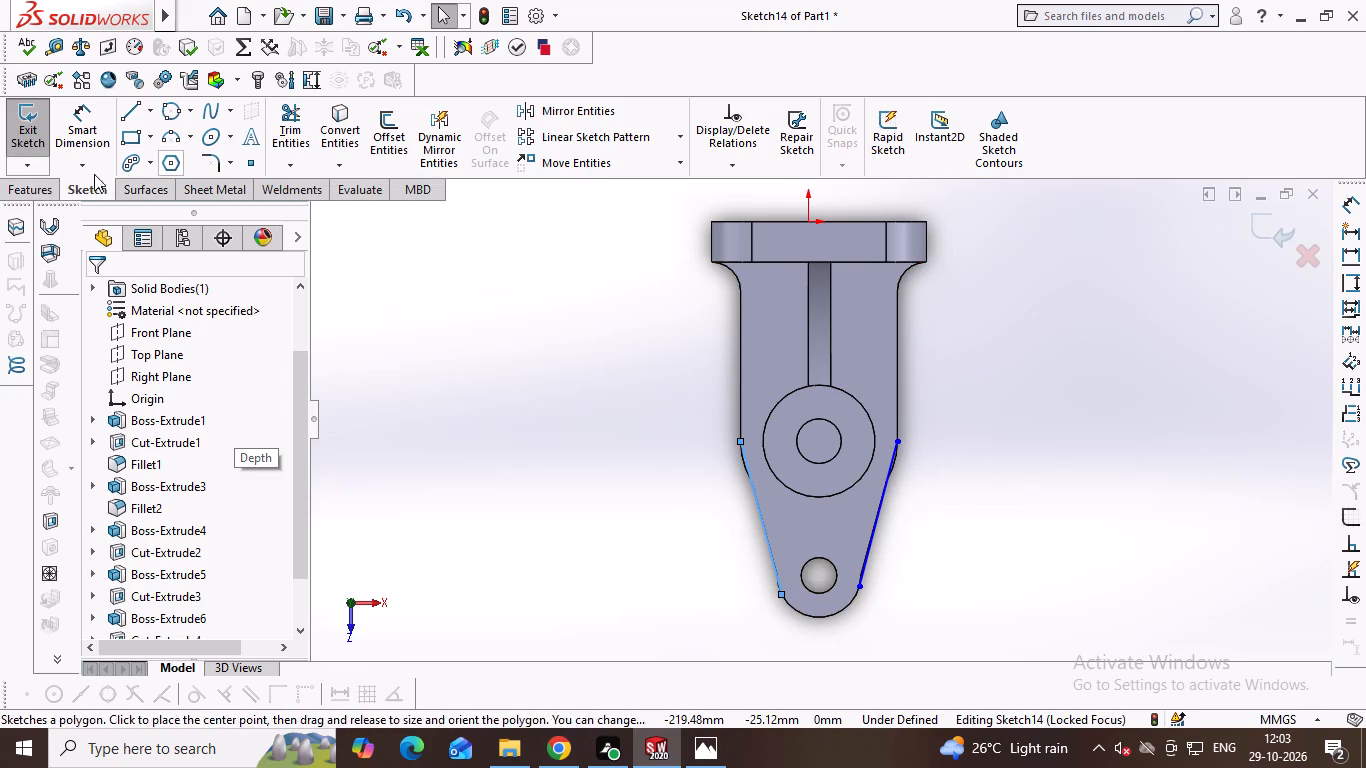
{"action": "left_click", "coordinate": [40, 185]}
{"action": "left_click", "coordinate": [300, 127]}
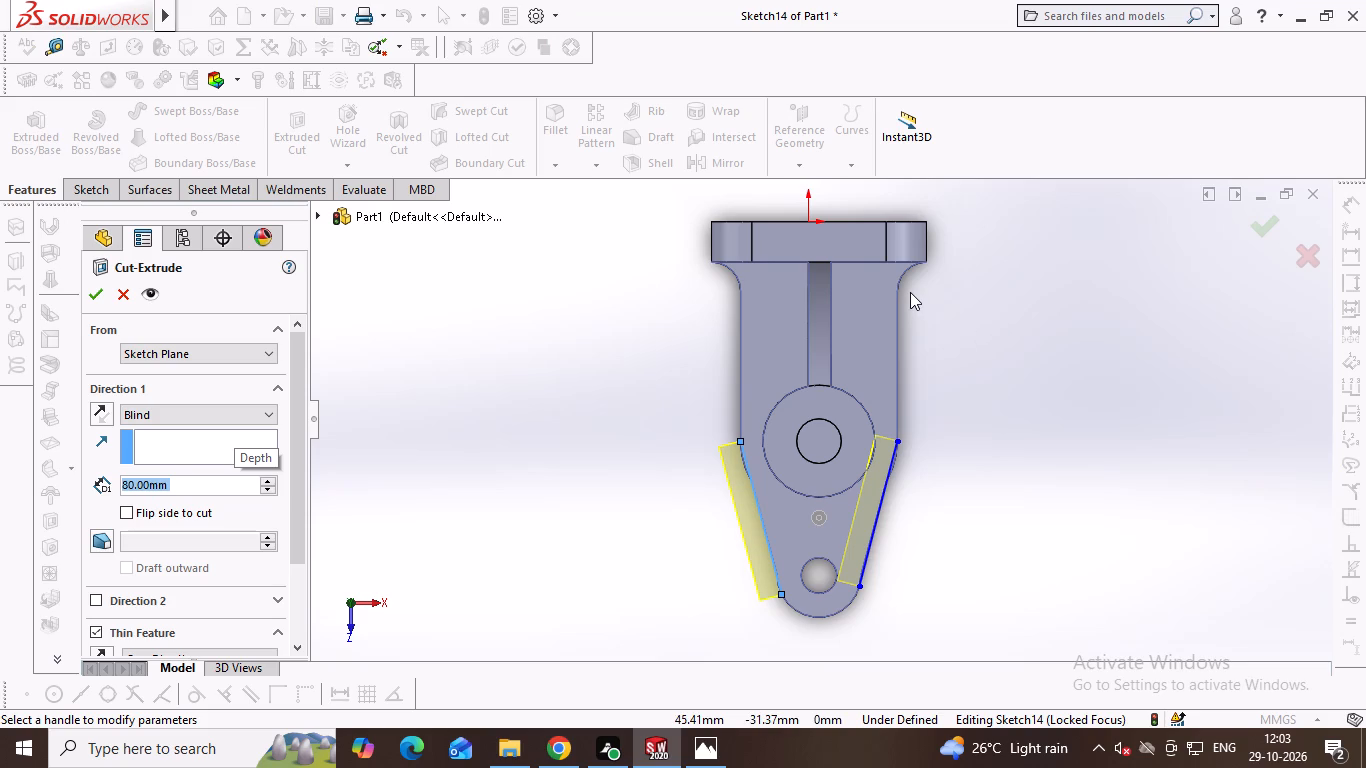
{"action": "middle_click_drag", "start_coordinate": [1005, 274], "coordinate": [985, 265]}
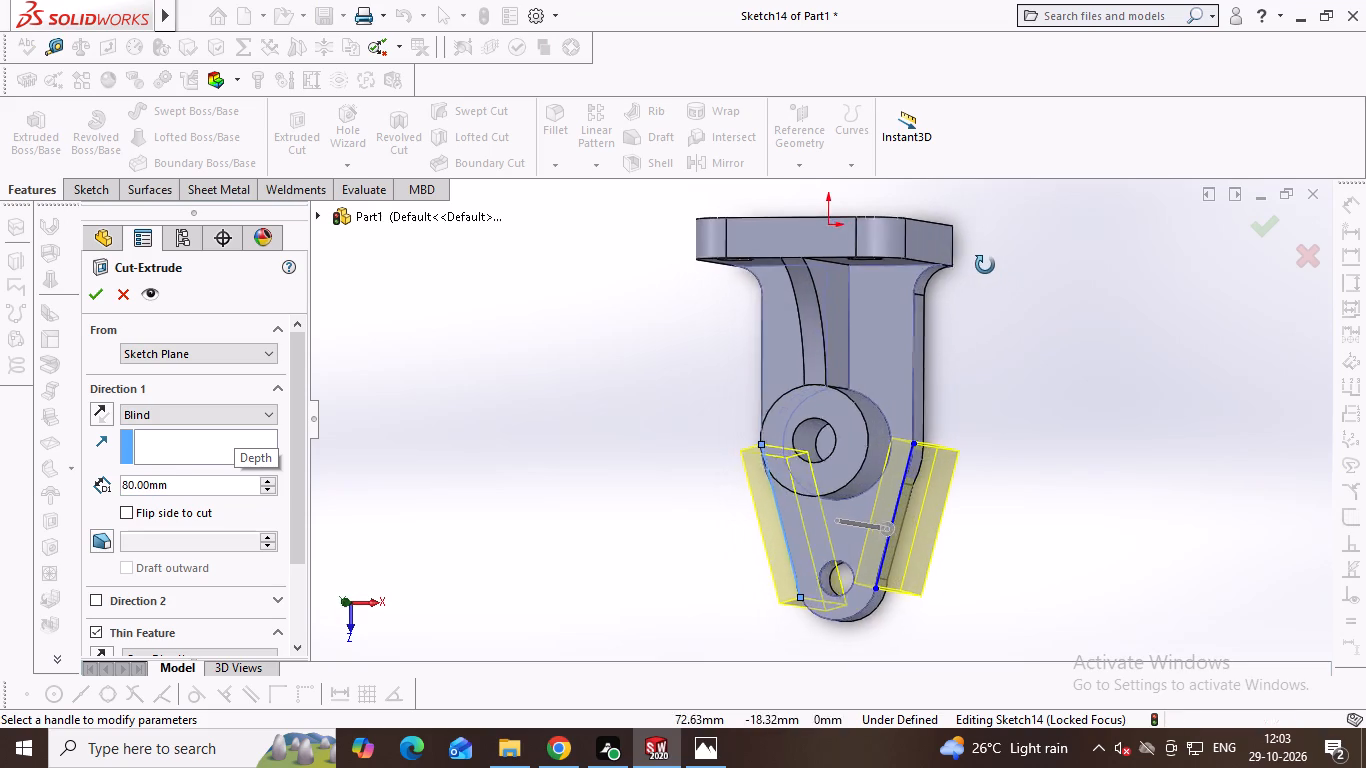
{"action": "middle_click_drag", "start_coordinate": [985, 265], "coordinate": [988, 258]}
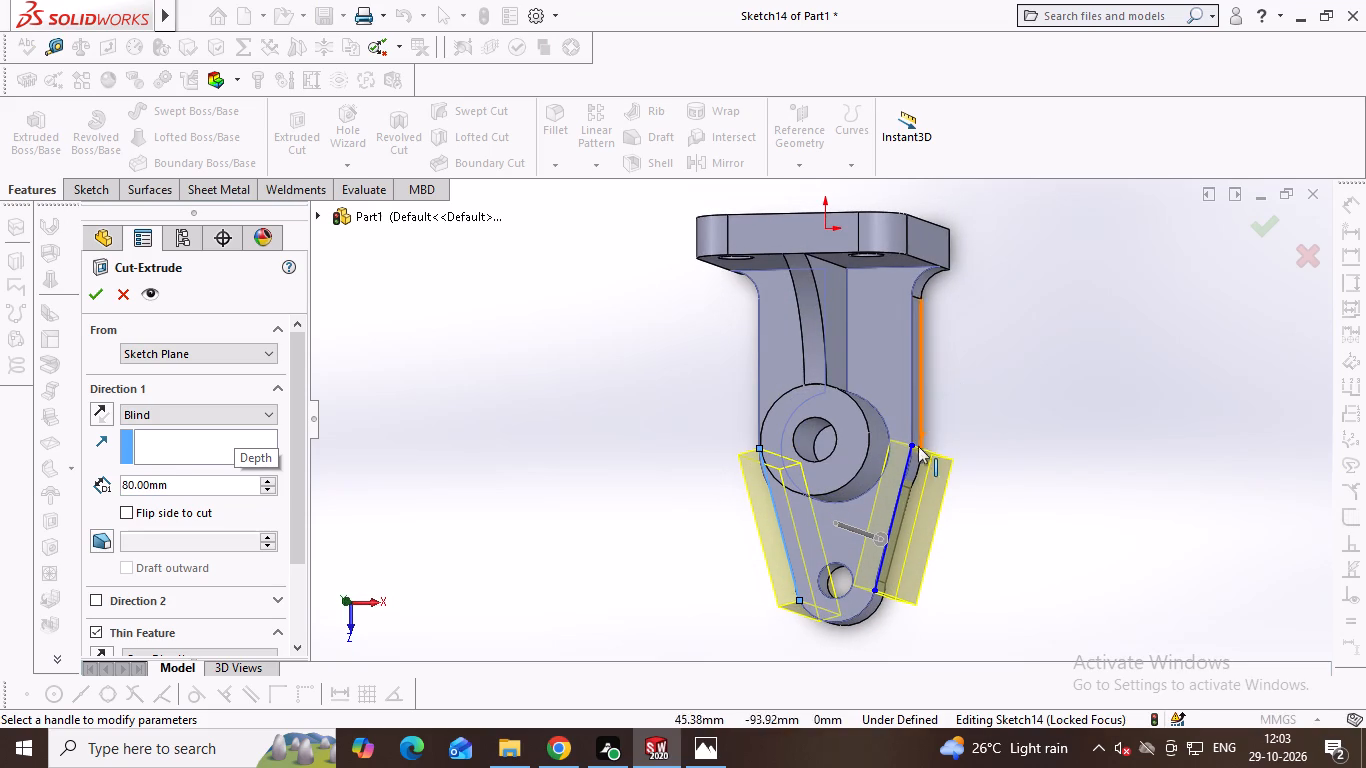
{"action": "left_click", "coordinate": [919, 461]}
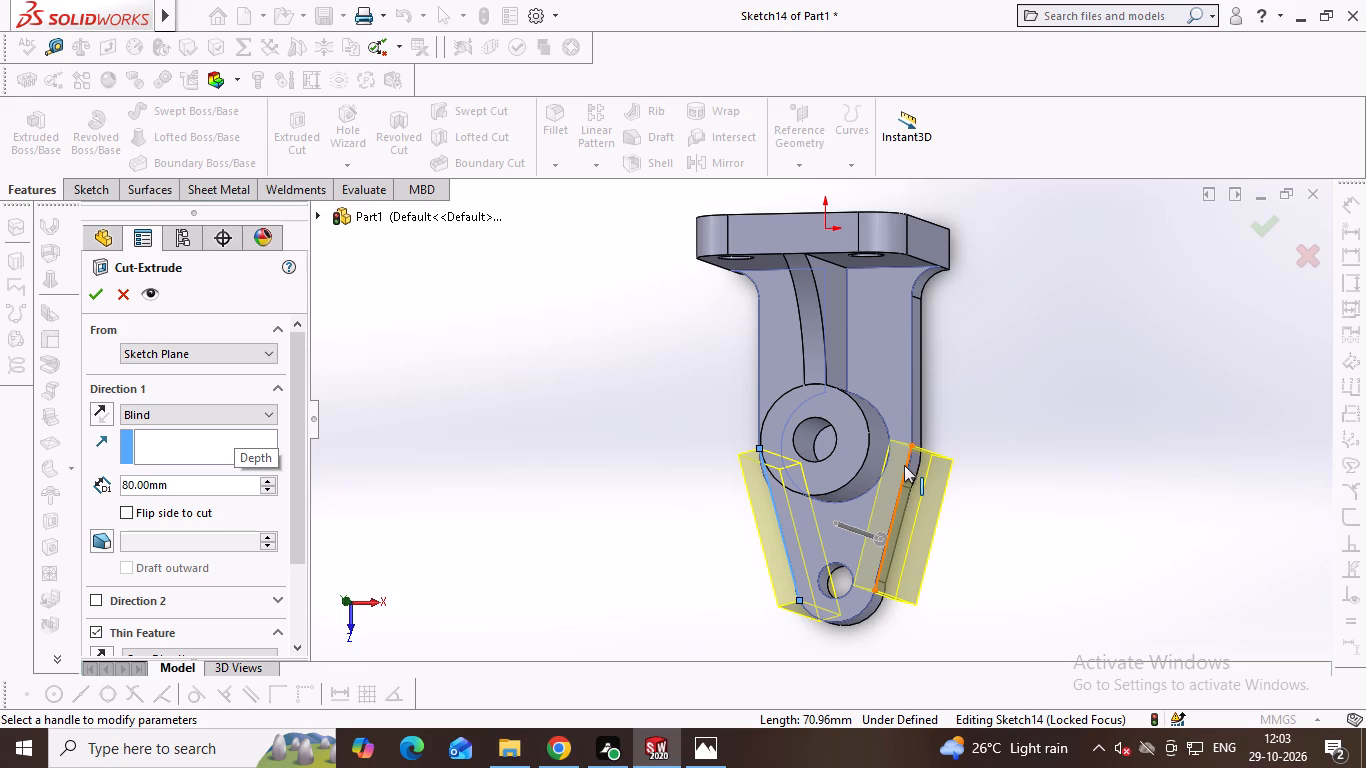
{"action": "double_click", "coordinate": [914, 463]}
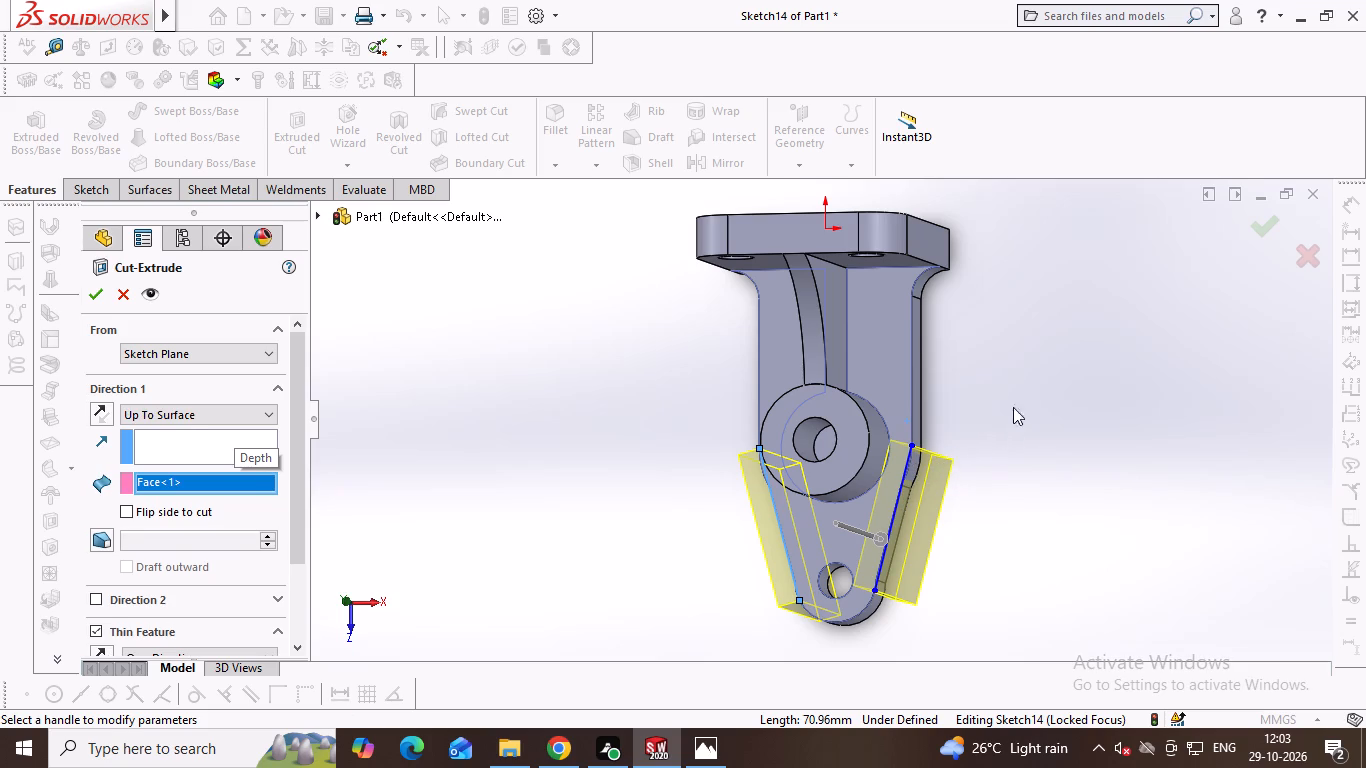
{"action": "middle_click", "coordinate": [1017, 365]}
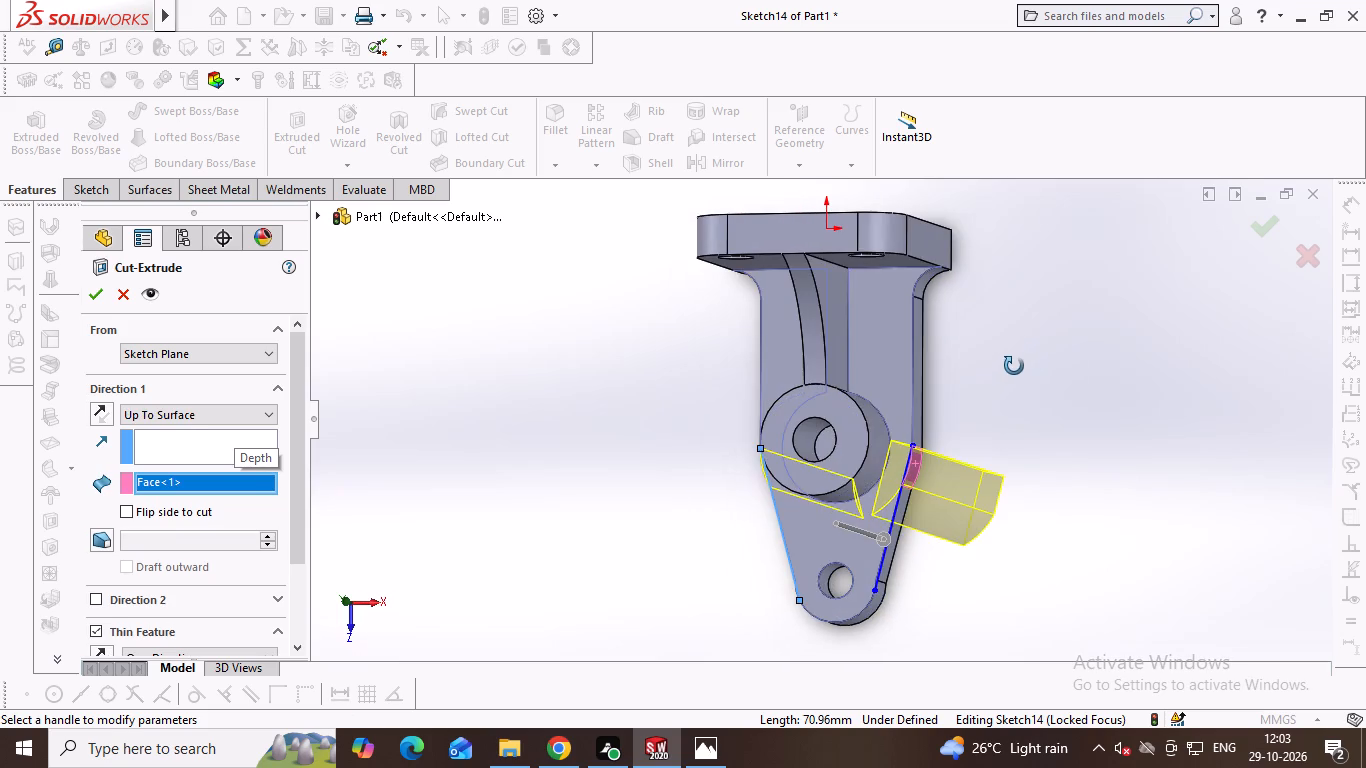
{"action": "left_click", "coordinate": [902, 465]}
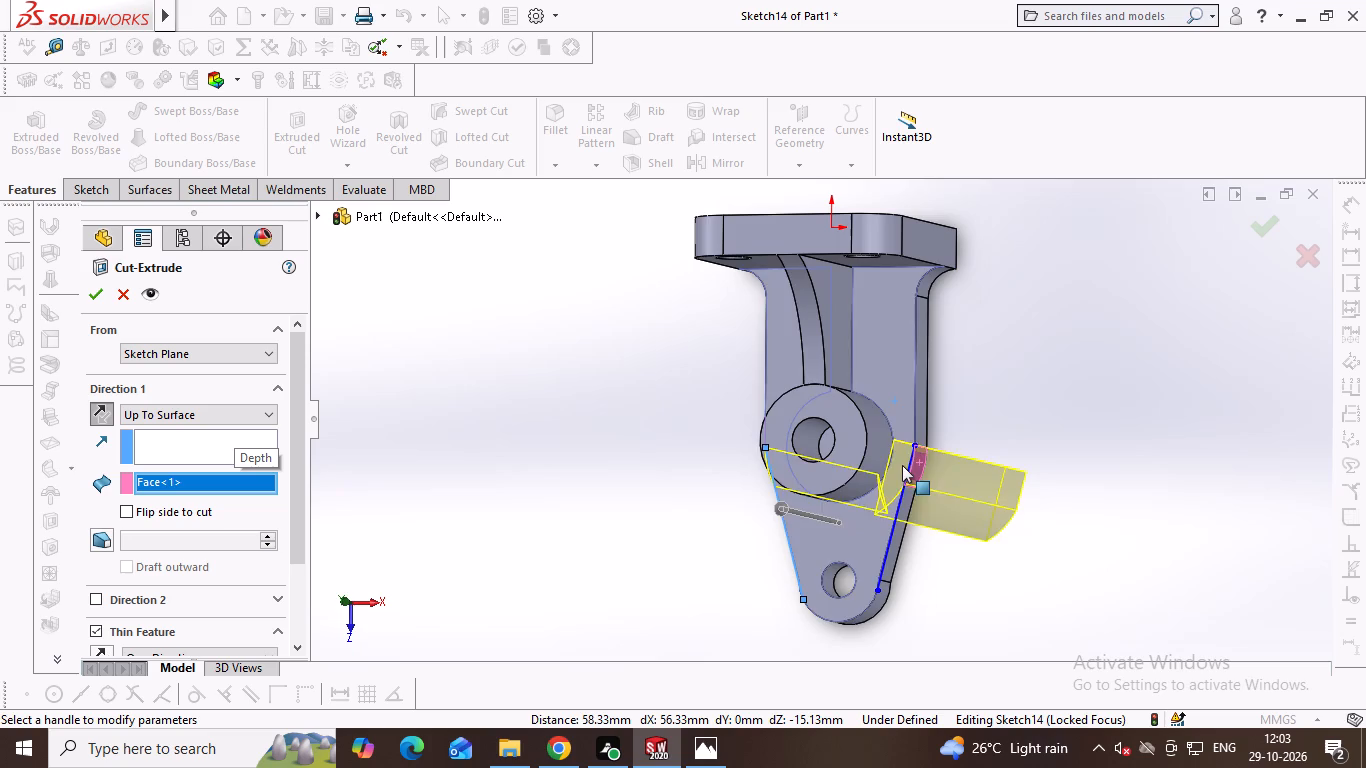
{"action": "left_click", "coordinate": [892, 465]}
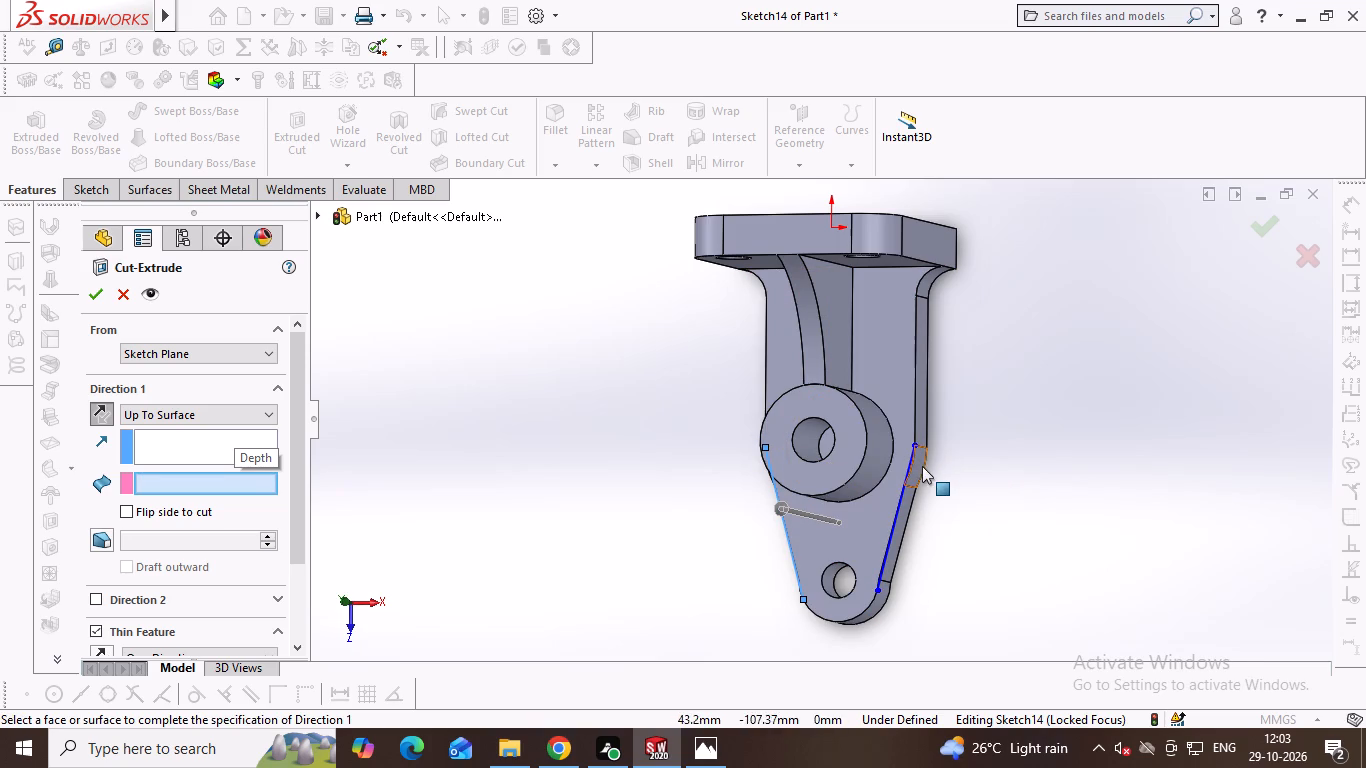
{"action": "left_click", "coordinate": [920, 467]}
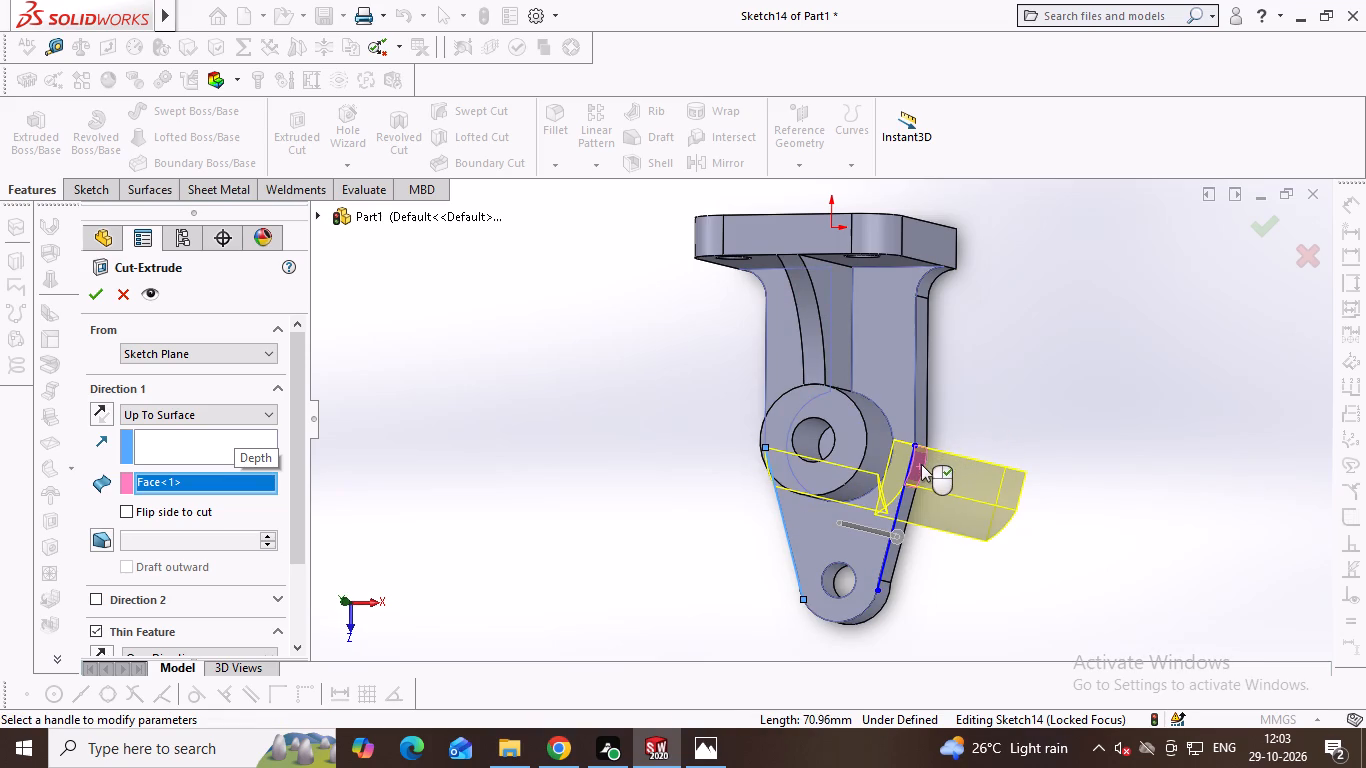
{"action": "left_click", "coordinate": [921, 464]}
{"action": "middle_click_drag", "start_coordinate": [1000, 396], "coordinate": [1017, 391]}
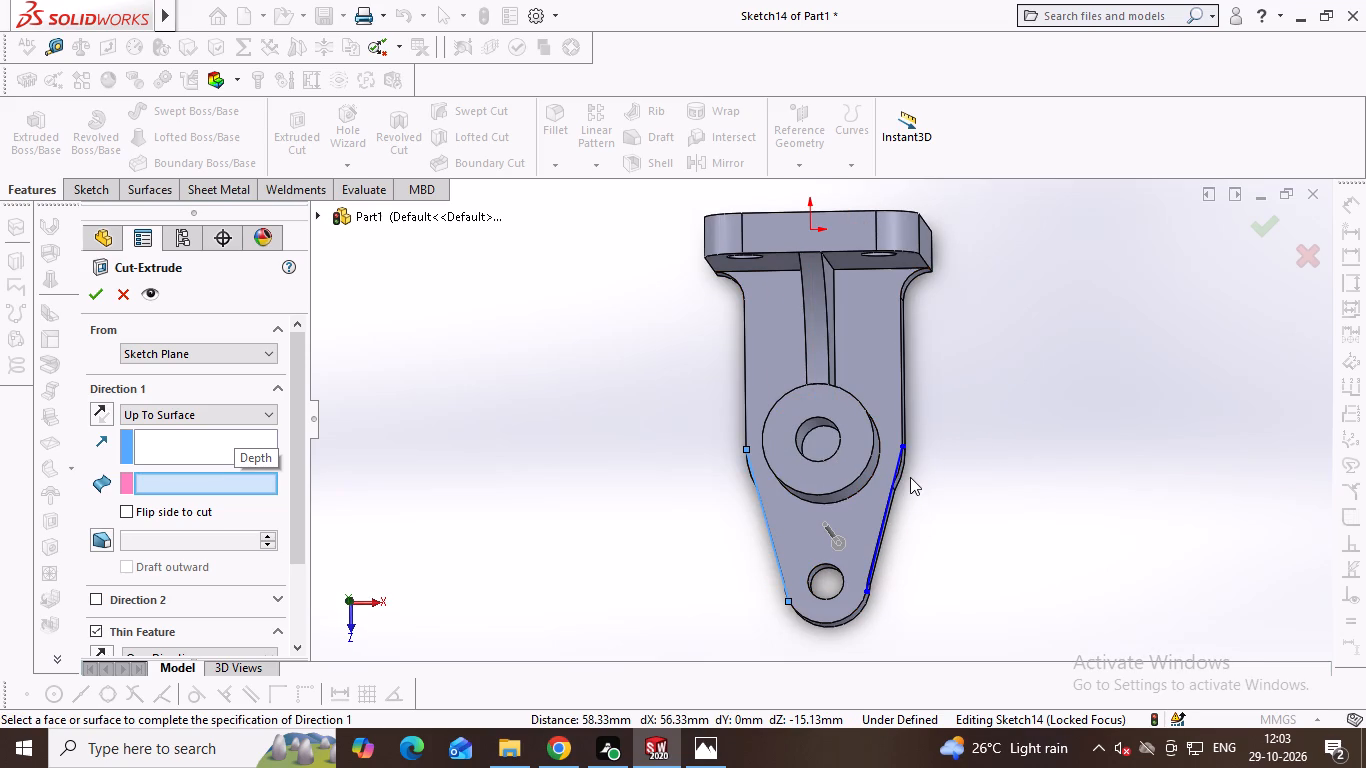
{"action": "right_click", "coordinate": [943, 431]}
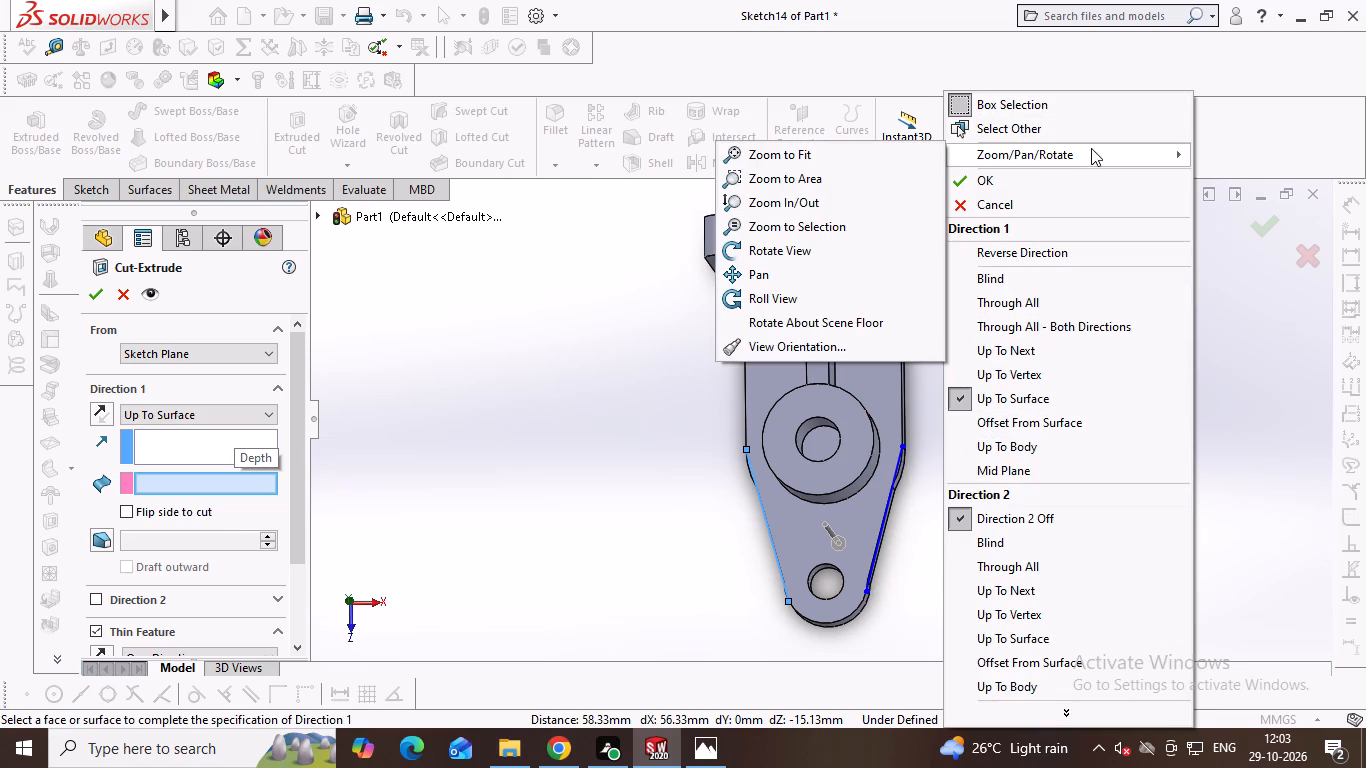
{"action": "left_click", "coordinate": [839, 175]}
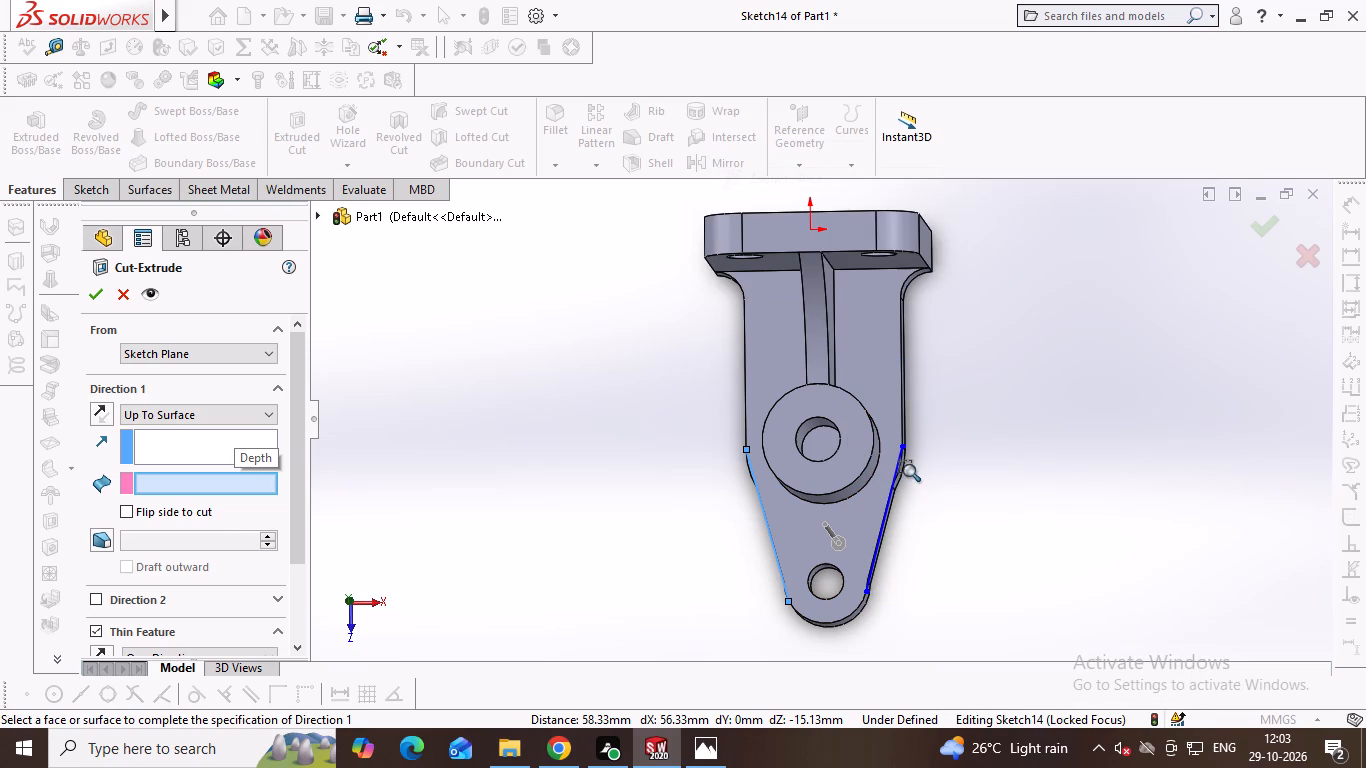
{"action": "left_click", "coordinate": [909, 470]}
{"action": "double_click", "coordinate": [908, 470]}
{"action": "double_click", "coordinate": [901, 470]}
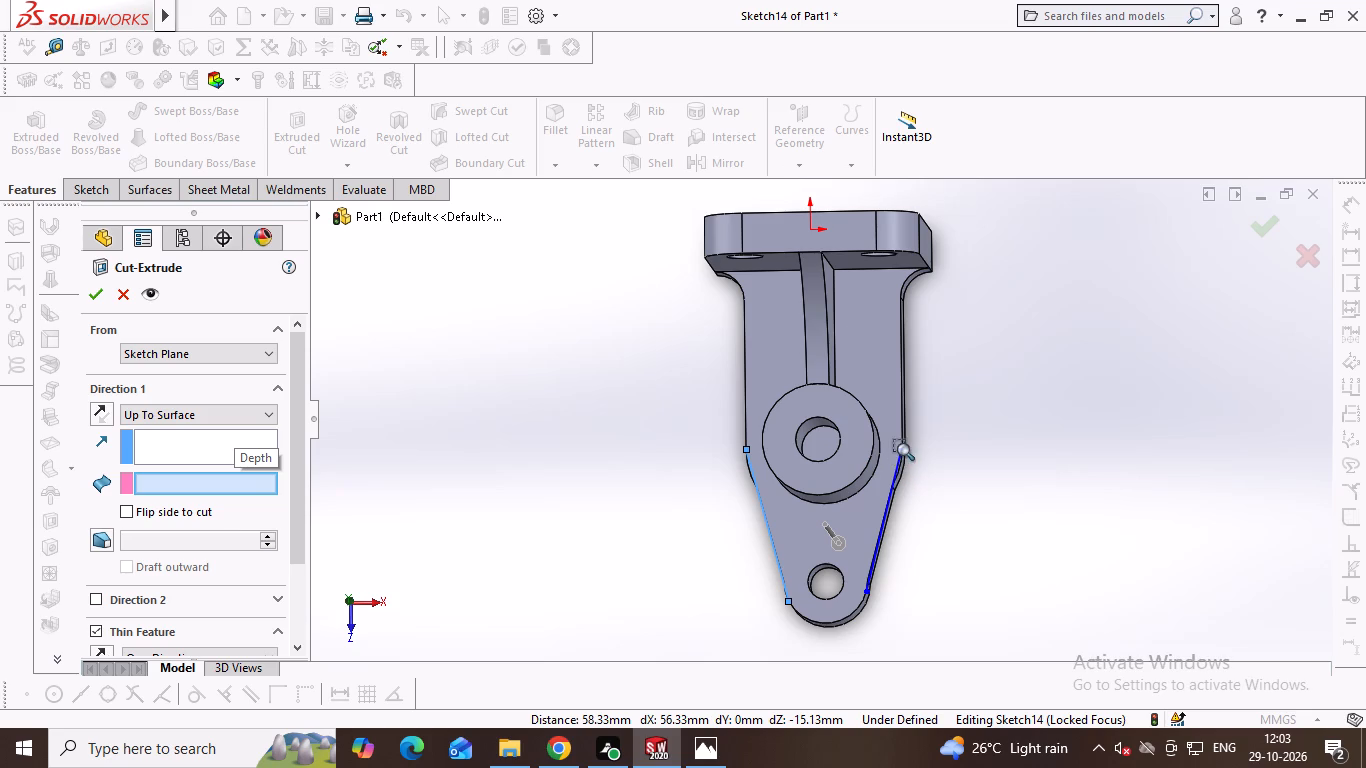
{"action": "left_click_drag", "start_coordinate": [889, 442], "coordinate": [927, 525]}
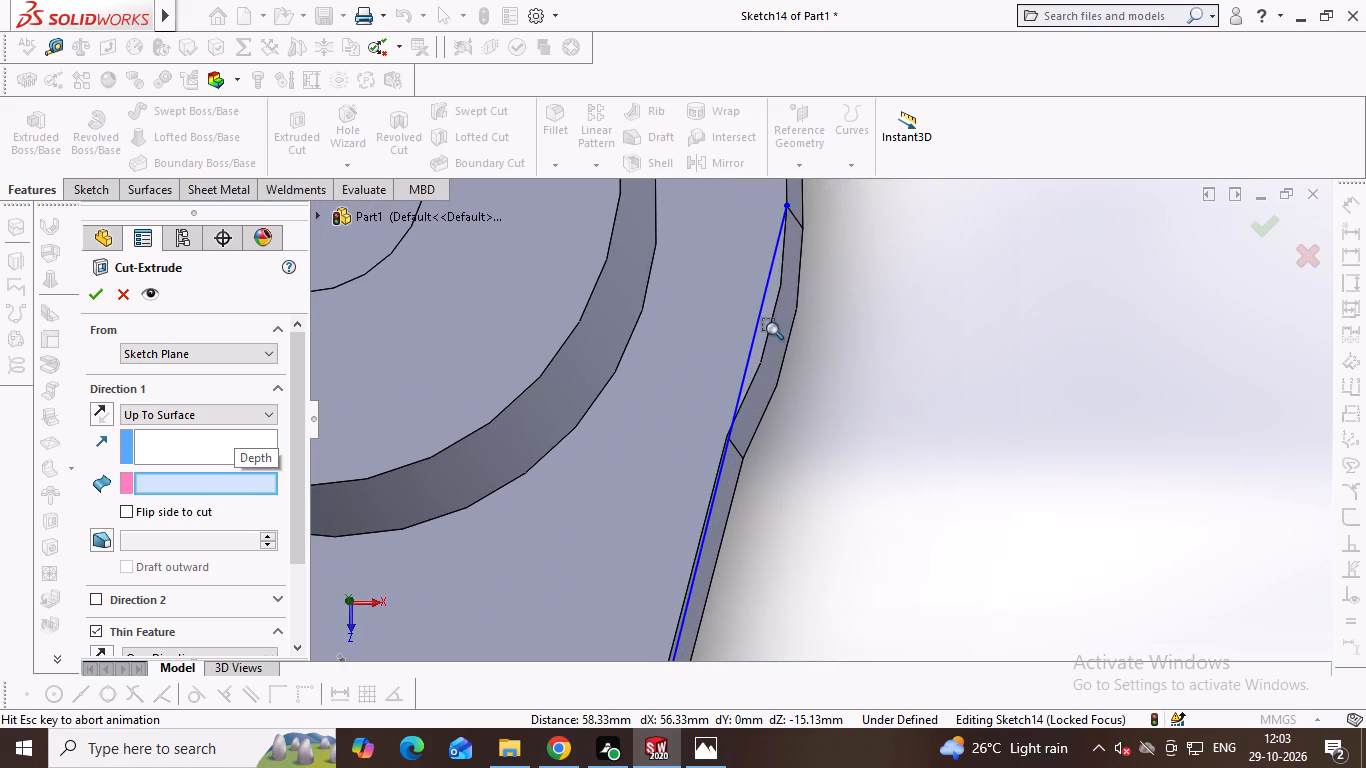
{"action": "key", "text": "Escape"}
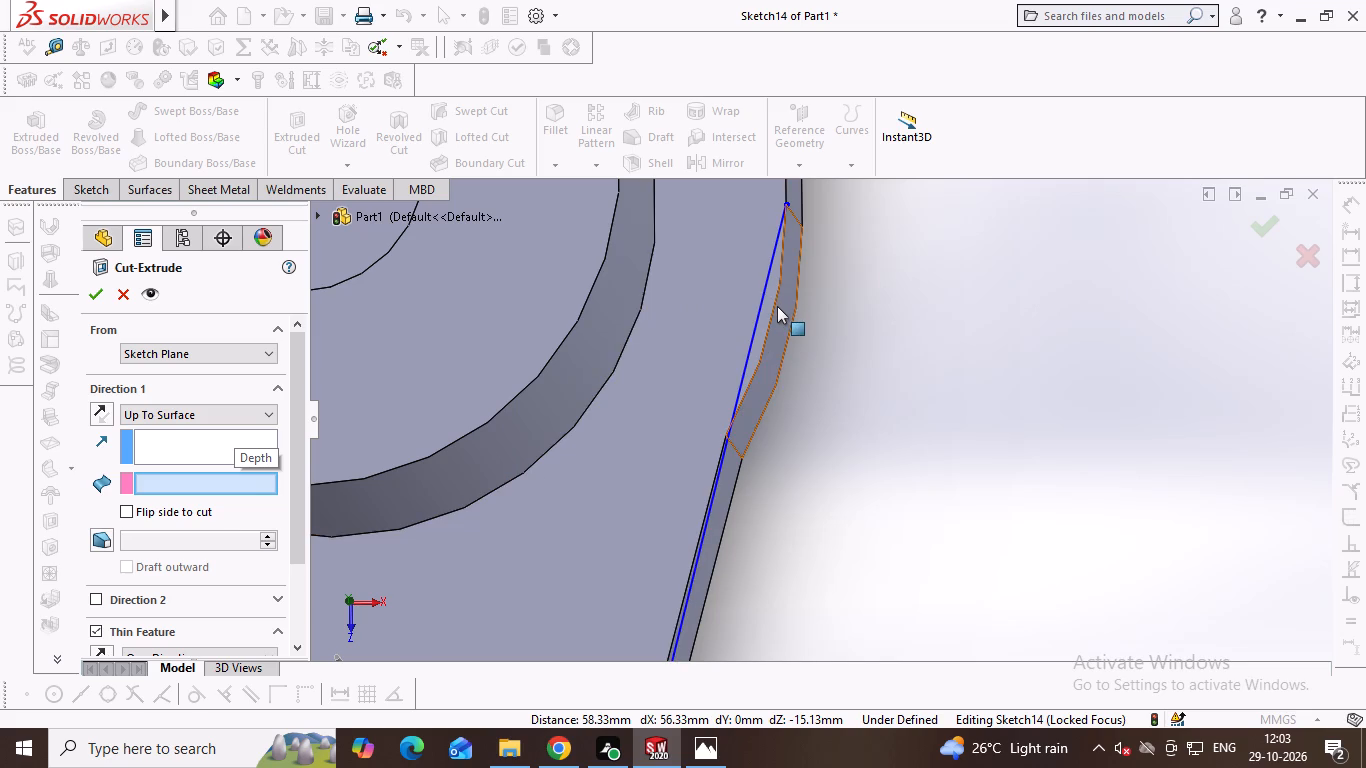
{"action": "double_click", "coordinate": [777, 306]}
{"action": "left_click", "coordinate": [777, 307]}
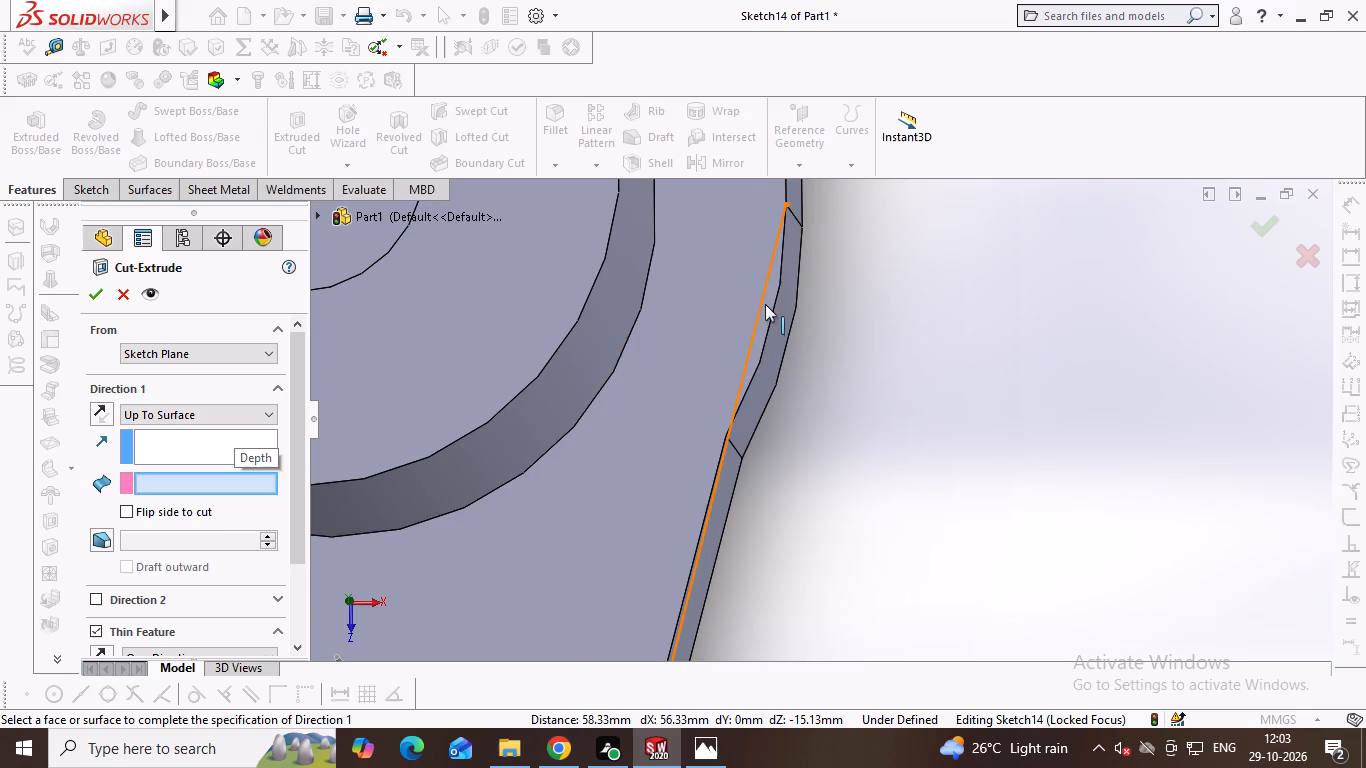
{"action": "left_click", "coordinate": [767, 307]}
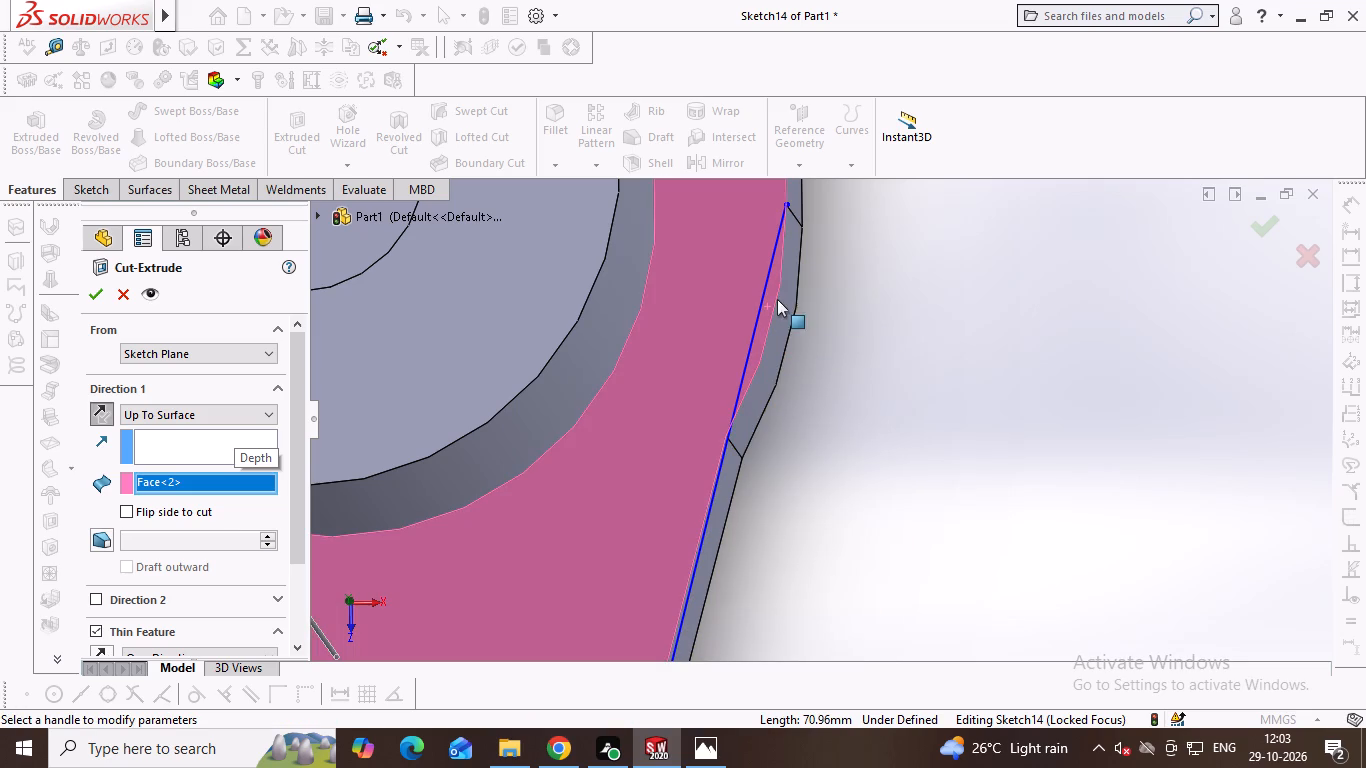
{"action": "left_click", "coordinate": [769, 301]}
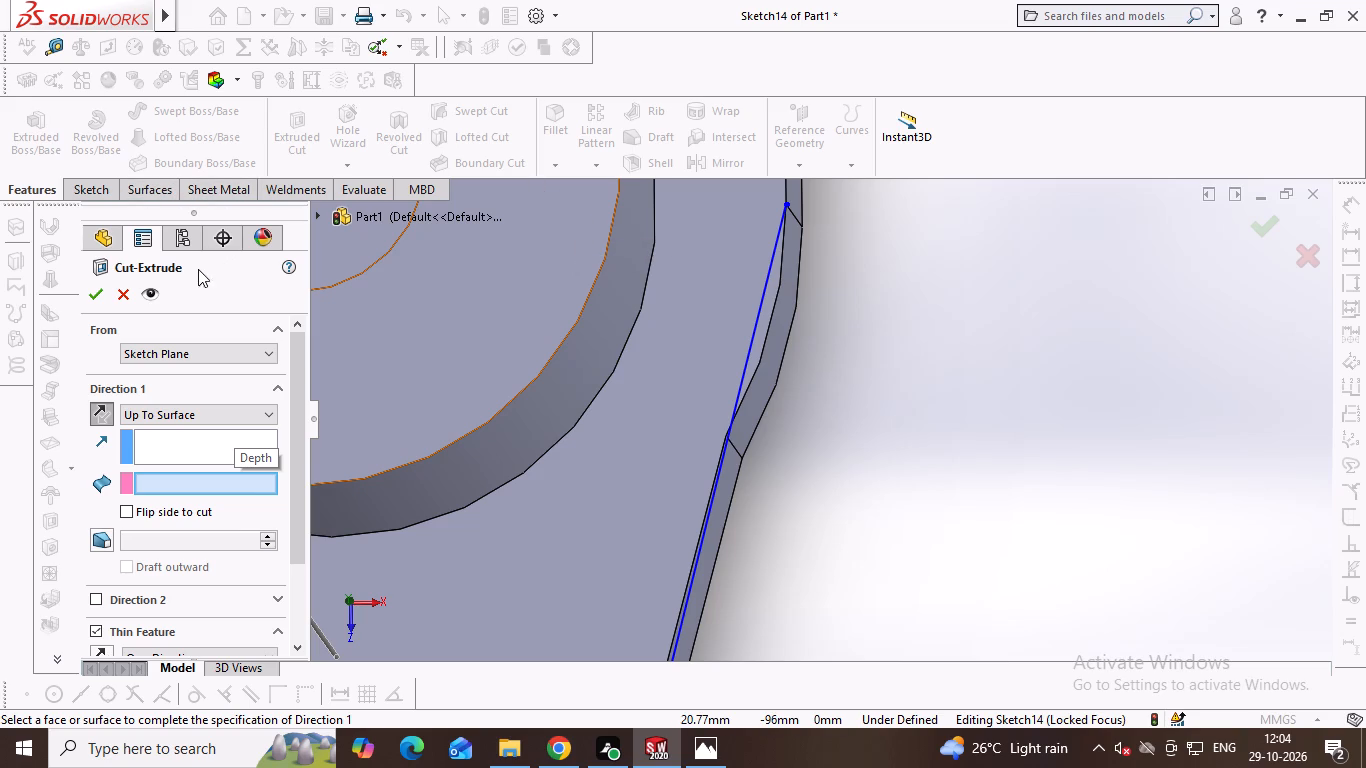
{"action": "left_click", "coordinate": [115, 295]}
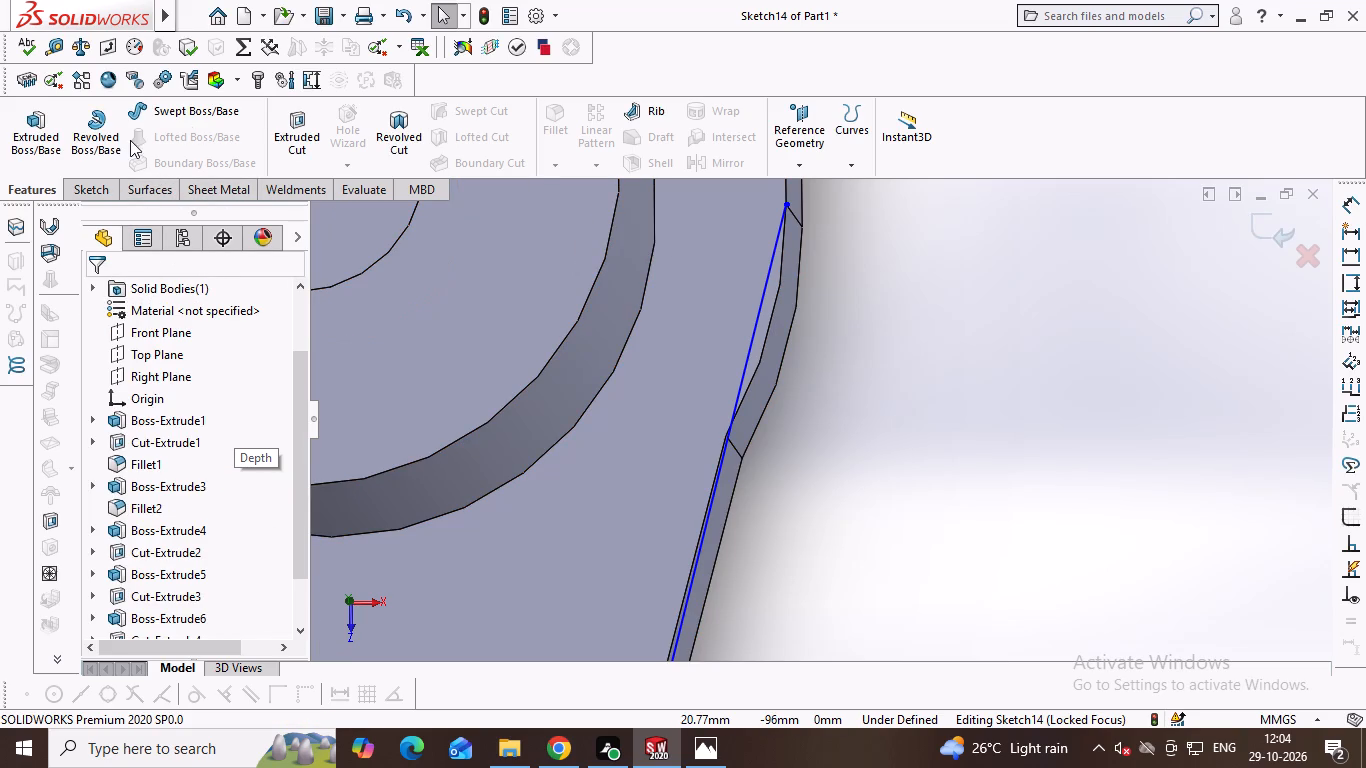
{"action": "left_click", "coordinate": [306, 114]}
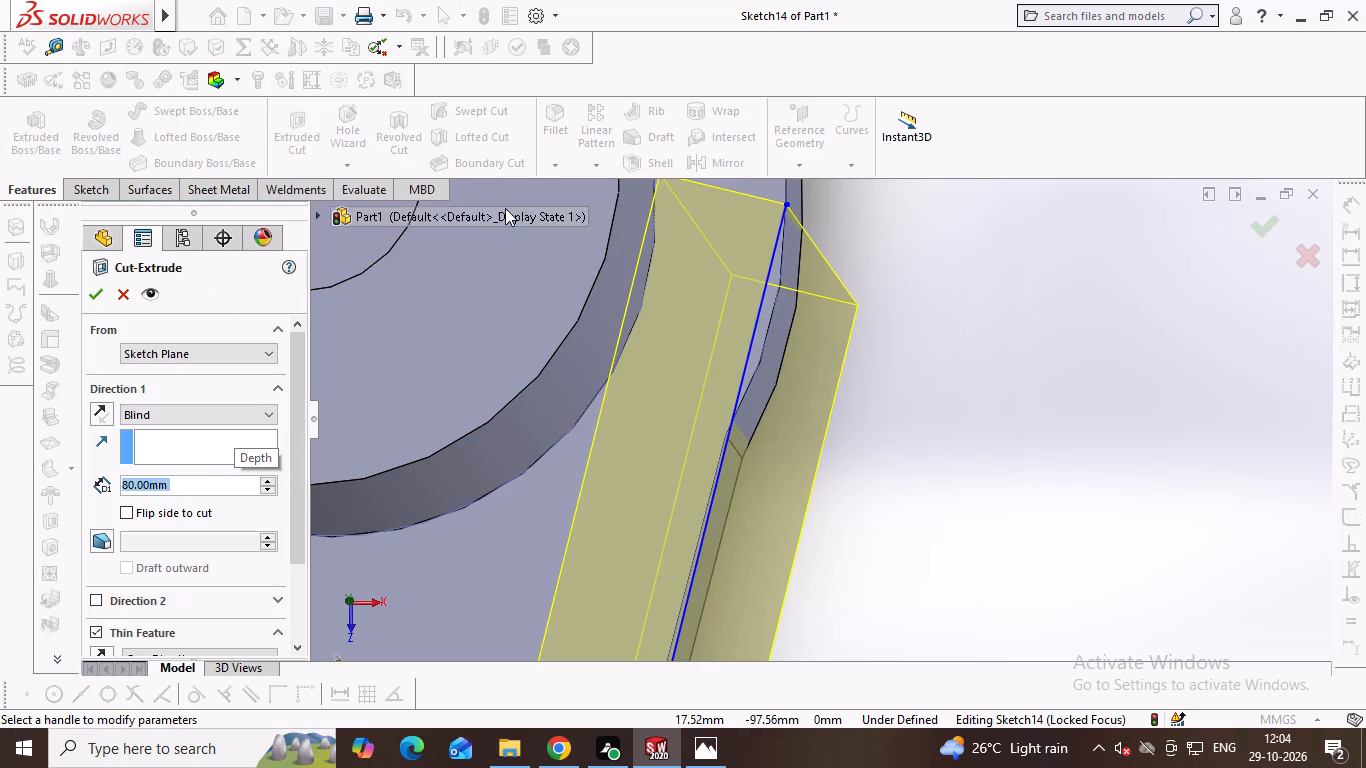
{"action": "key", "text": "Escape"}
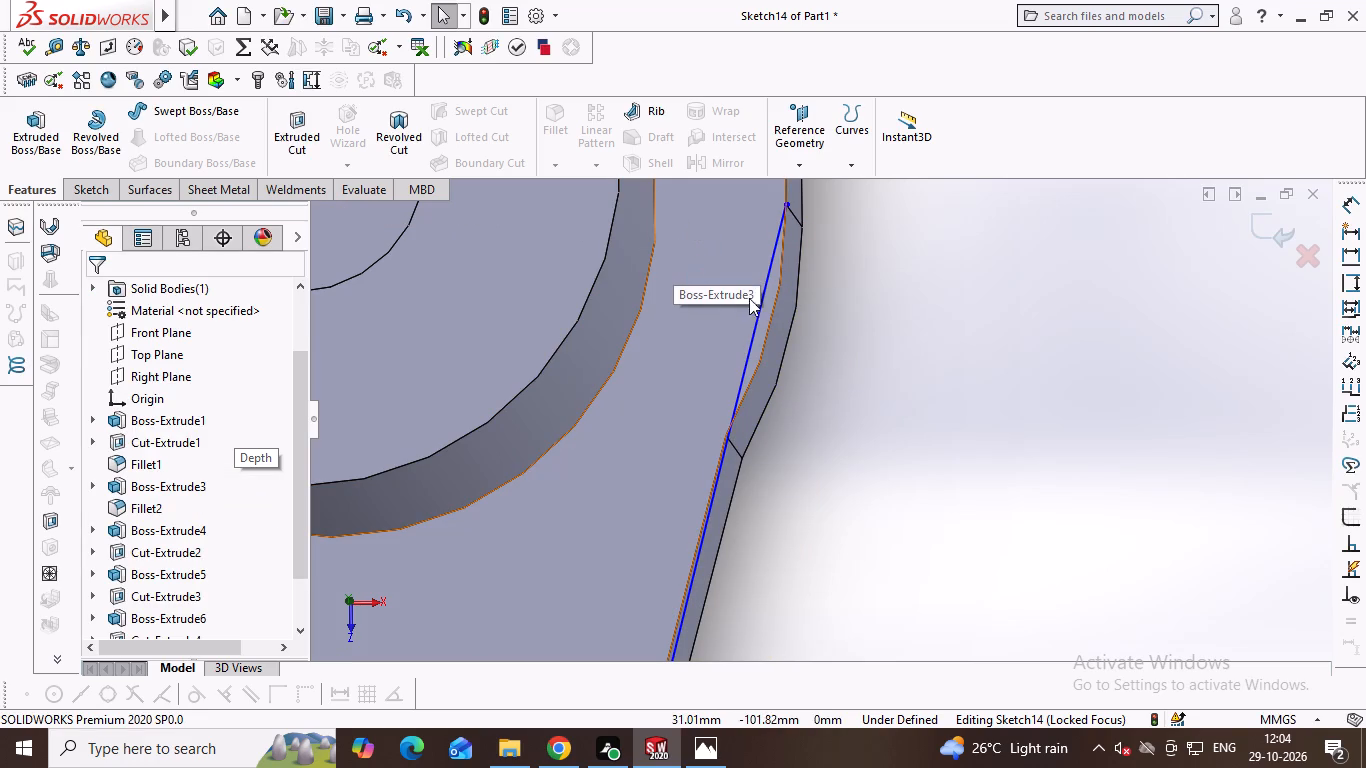
Close the taper profile by joining the two side lines' upper ends across the boss and their lower ends near the small hole.
{"action": "middle_click", "coordinate": [703, 291]}
{"action": "middle_click", "coordinate": [702, 291]}
{"action": "right_click_drag", "start_coordinate": [1023, 337], "coordinate": [1022, 337]}
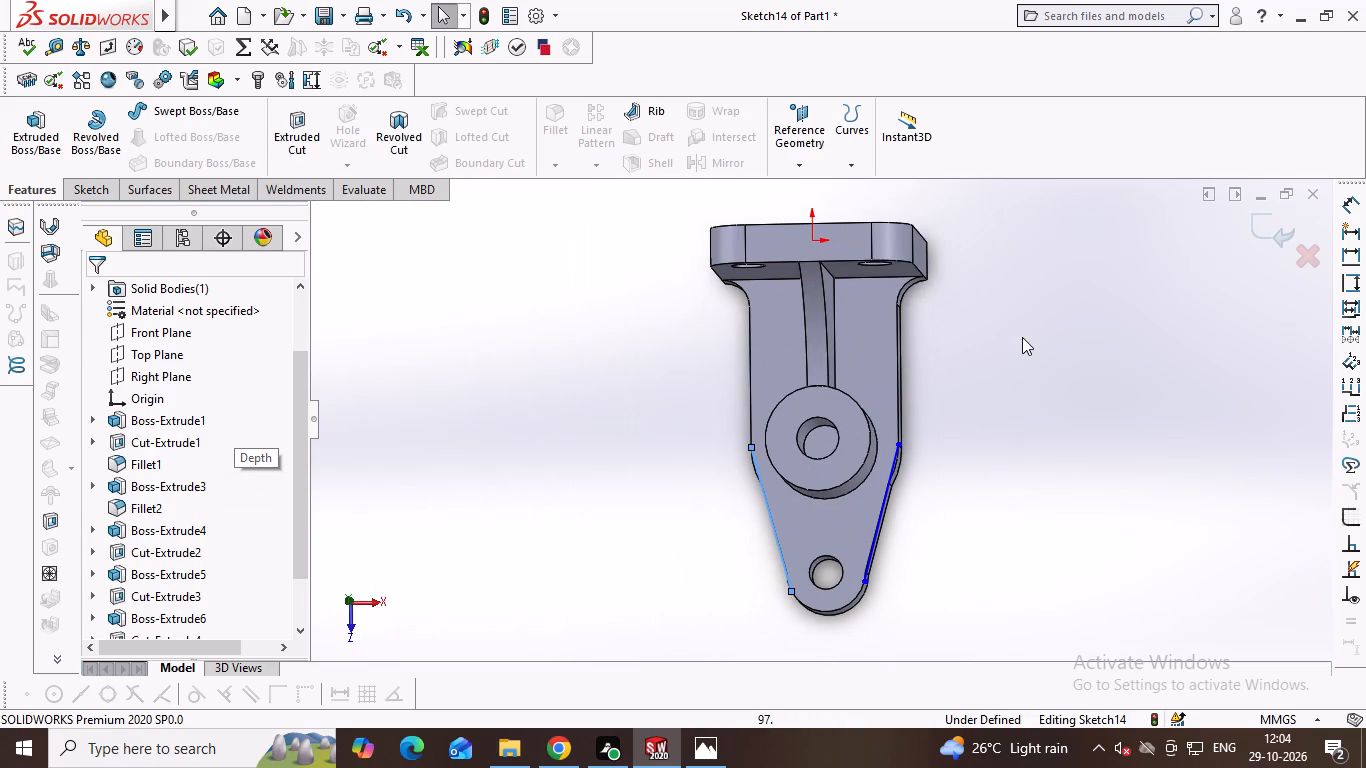
{"action": "right_click_drag", "start_coordinate": [1022, 337], "coordinate": [840, 379]}
{"action": "left_click", "coordinate": [753, 447]}
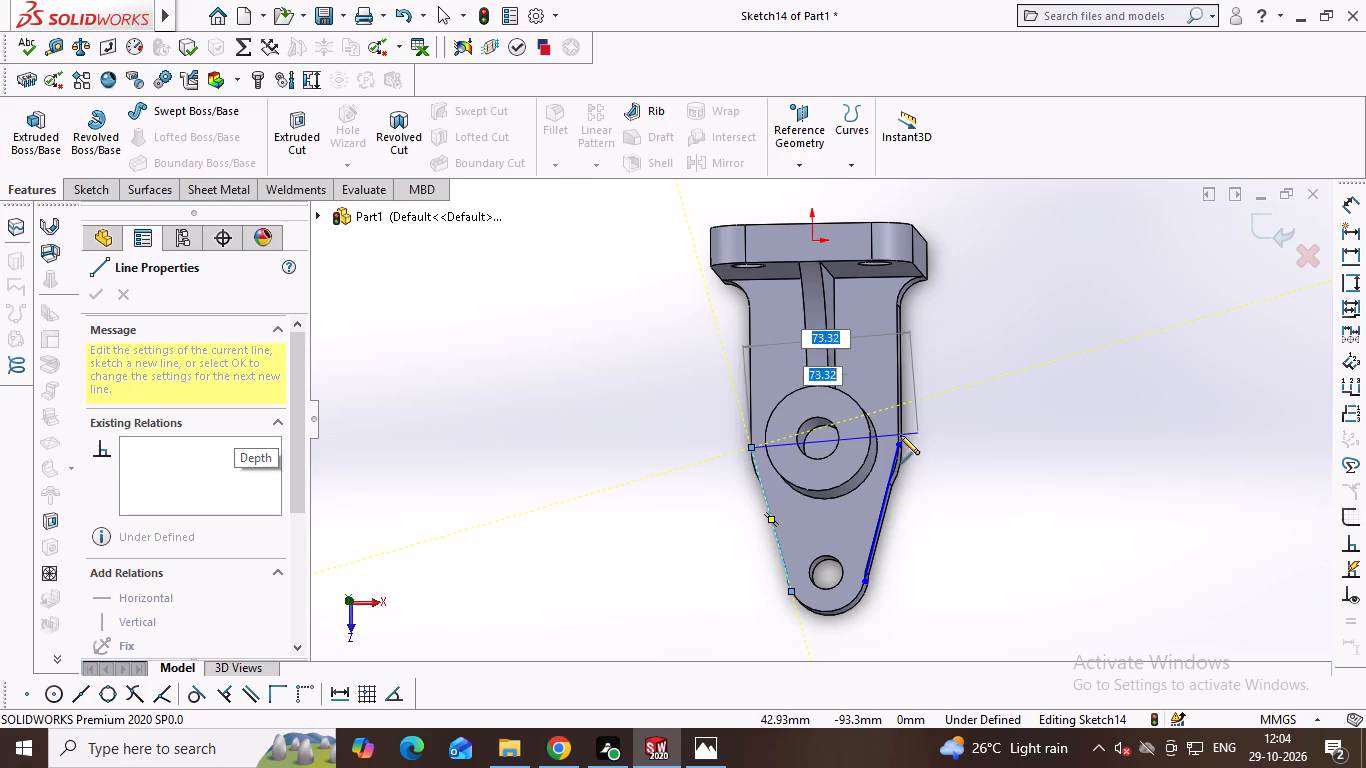
{"action": "left_click", "coordinate": [898, 447]}
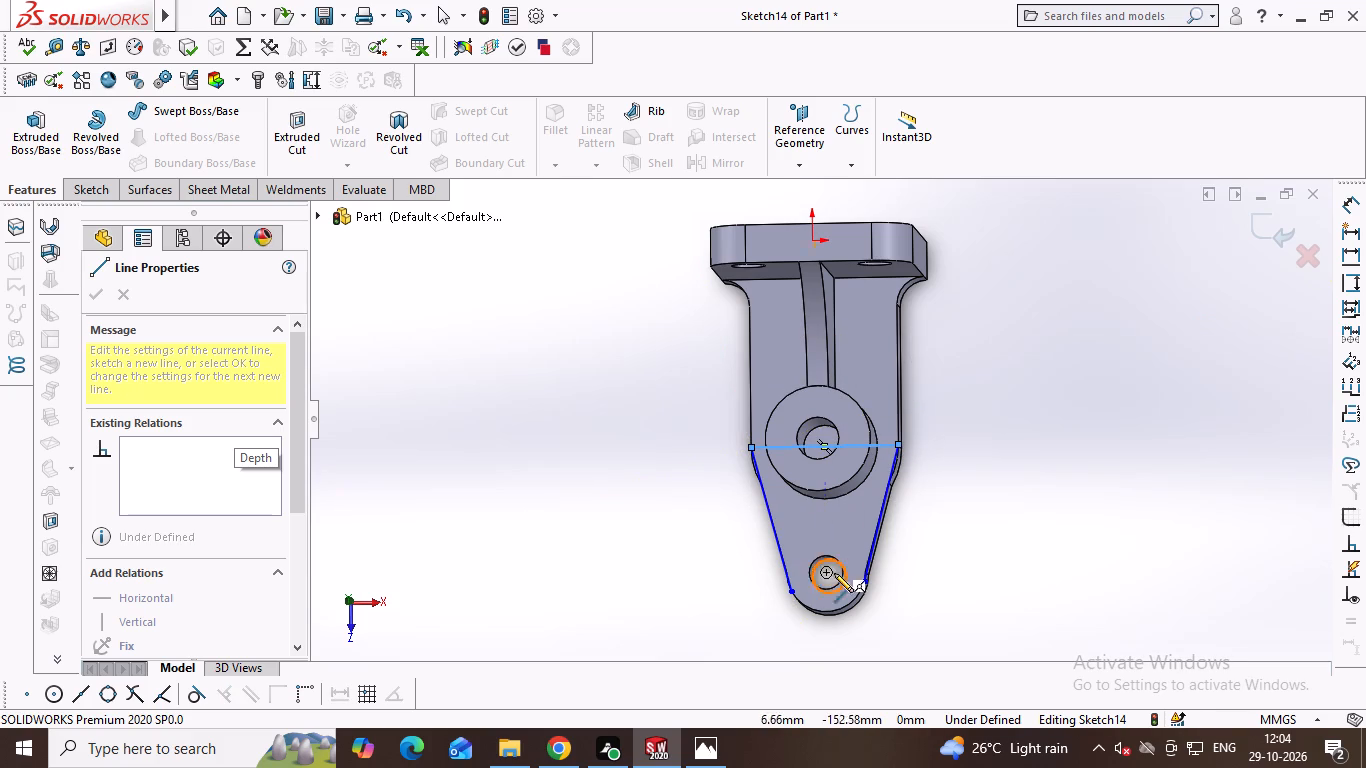
{"action": "left_click", "coordinate": [863, 580]}
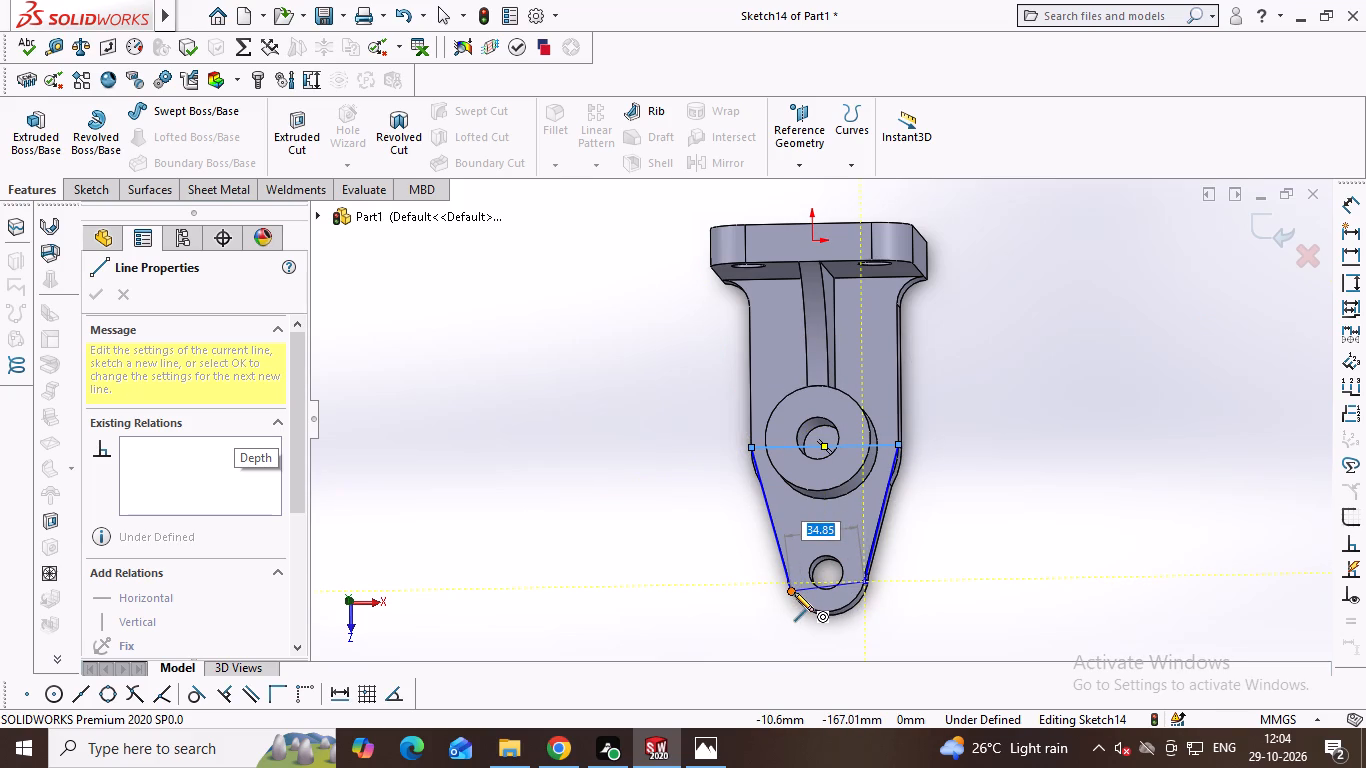
{"action": "left_click", "coordinate": [794, 592]}
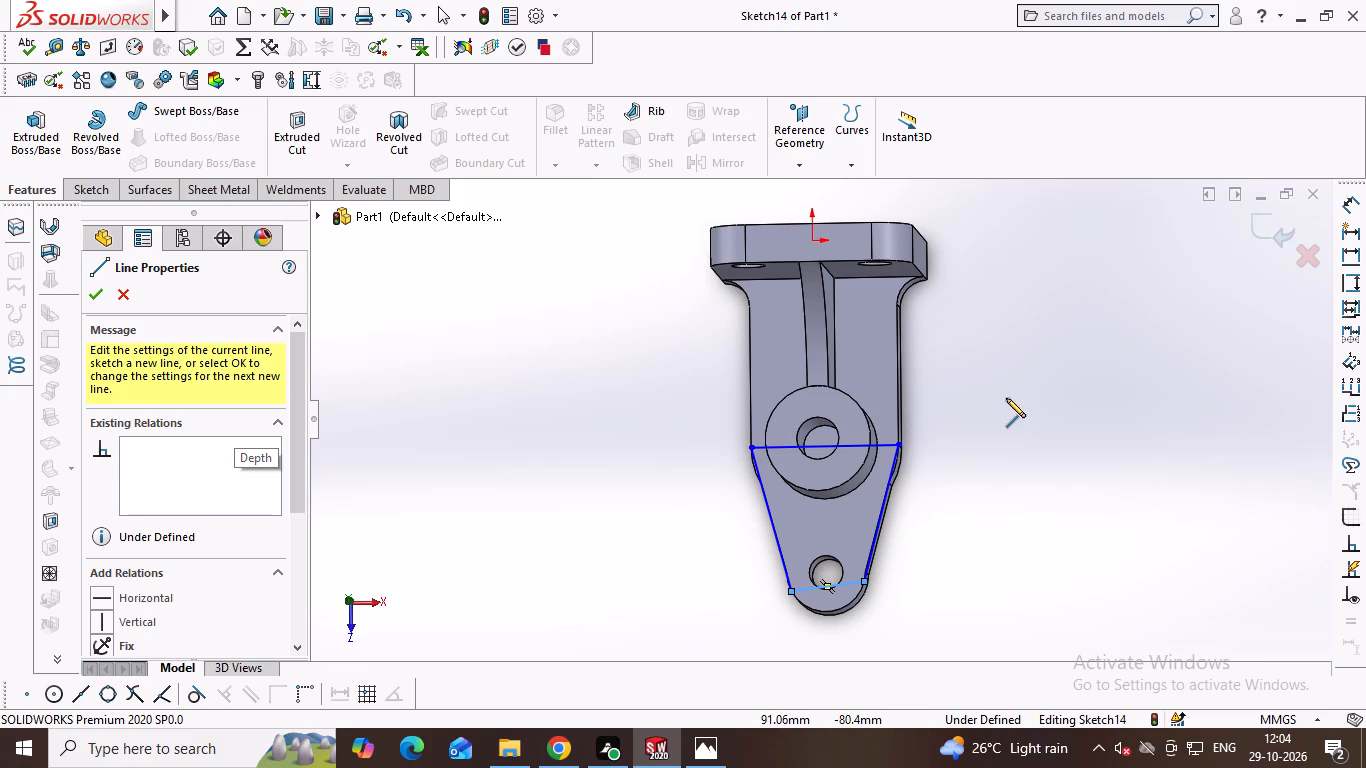
Sketch a horizontal line about 35 mm long across the rounded end, ending at the left side line's lower endpoint.
{"action": "key", "text": "ctrl+8"}
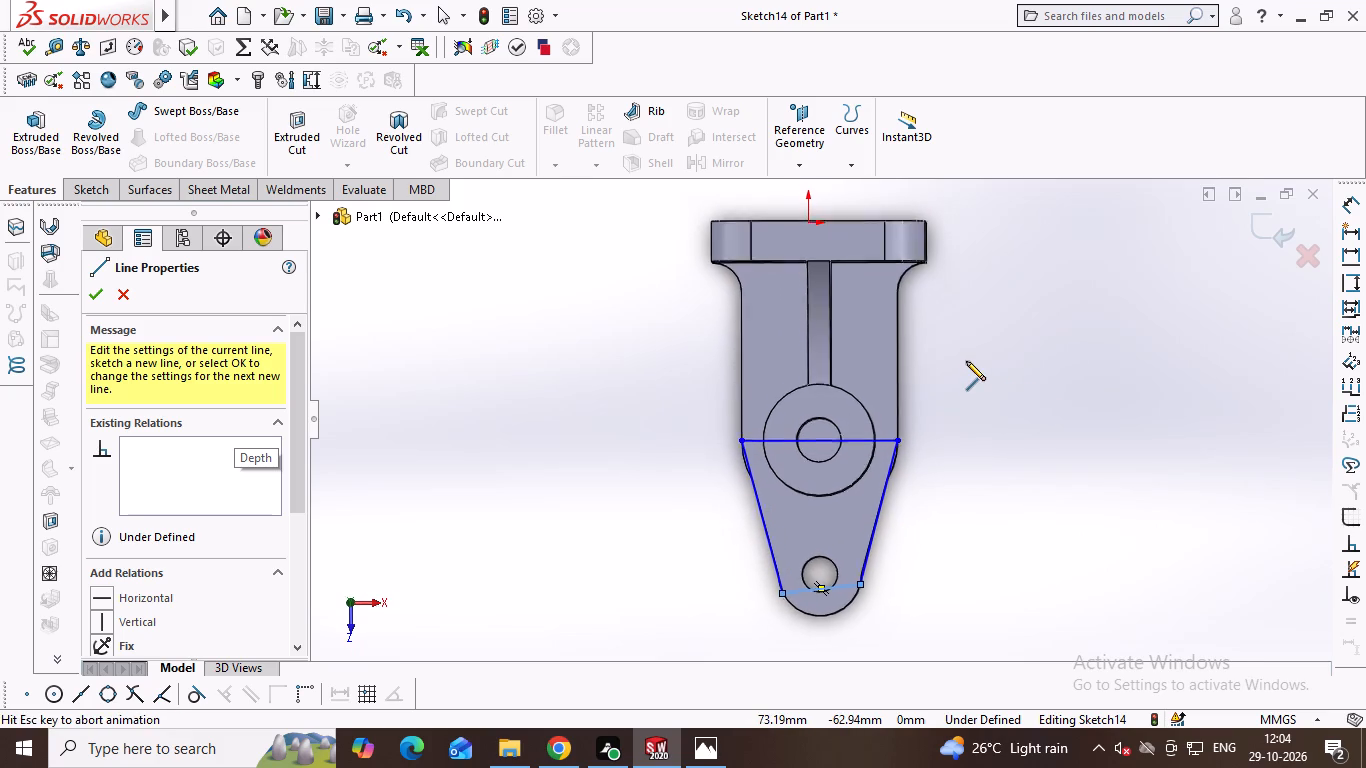
{"action": "double_click", "coordinate": [782, 597]}
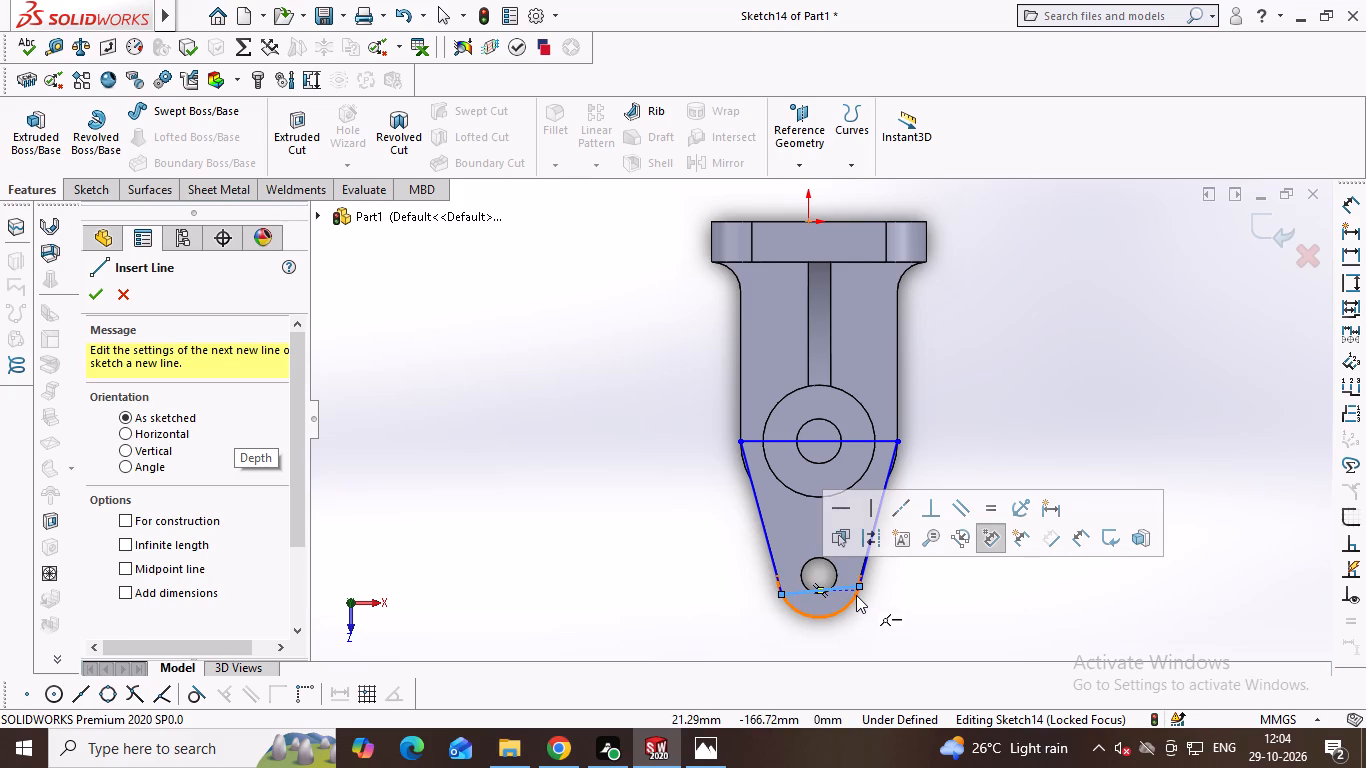
{"action": "double_click", "coordinate": [855, 599]}
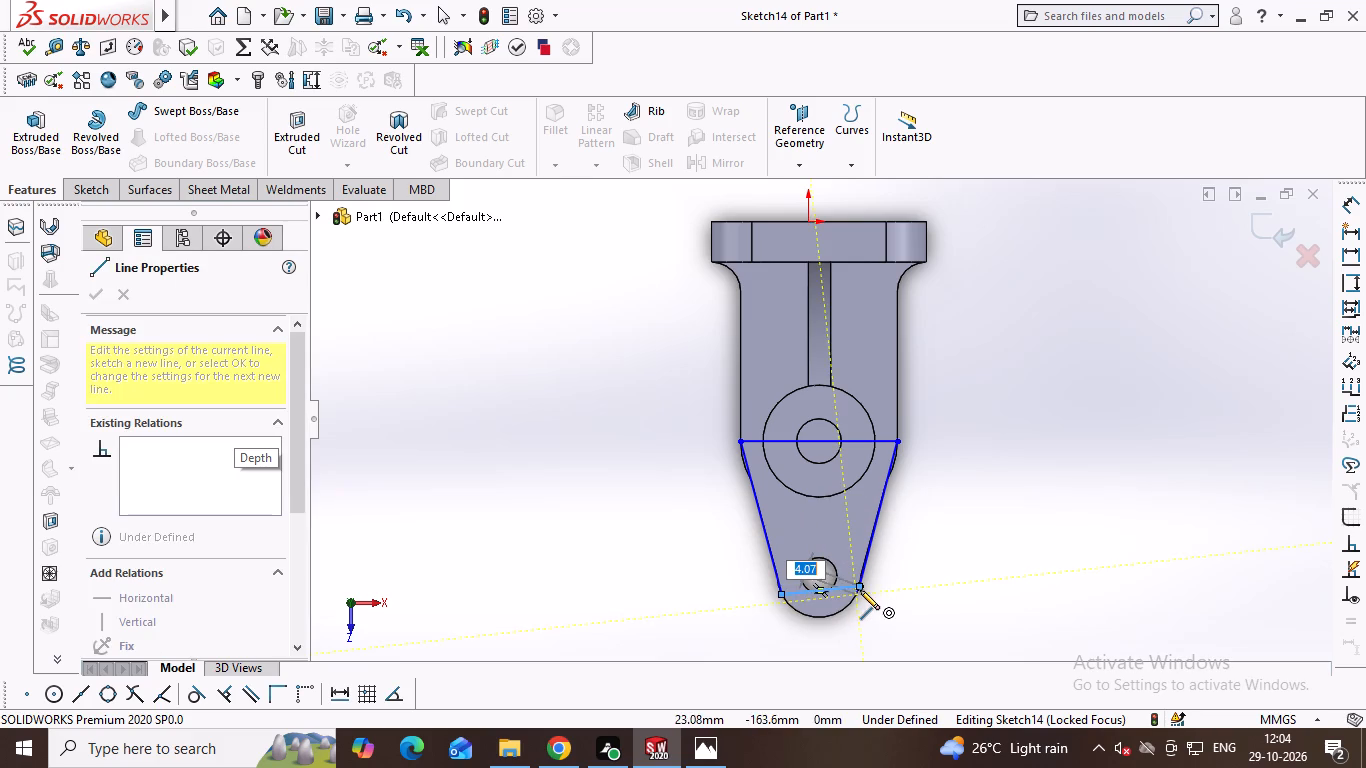
{"action": "left_click", "coordinate": [856, 598]}
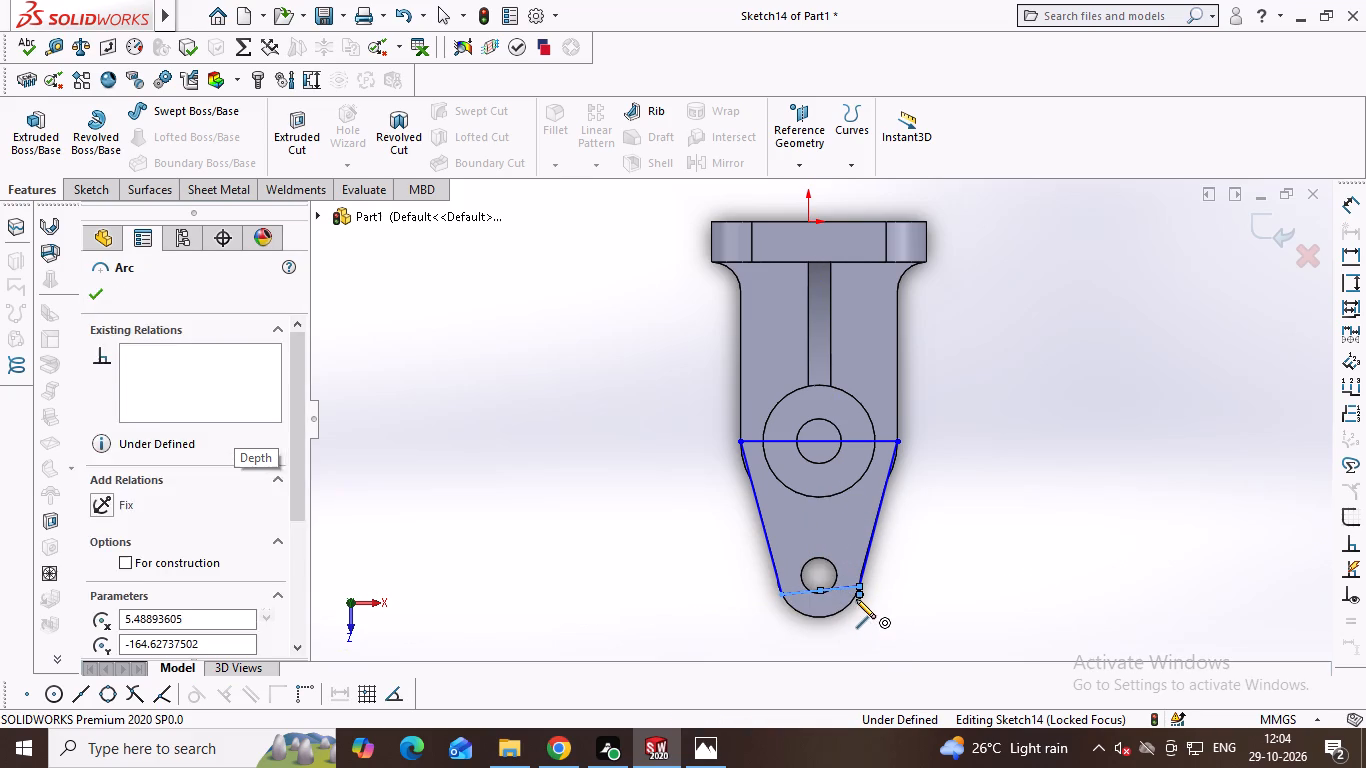
{"action": "left_click", "coordinate": [782, 599]}
{"action": "key", "text": "Escape"}
Delete the right-hand side line and the slanted line joining the lower ends from the sketch.
{"action": "left_click", "coordinate": [870, 541]}
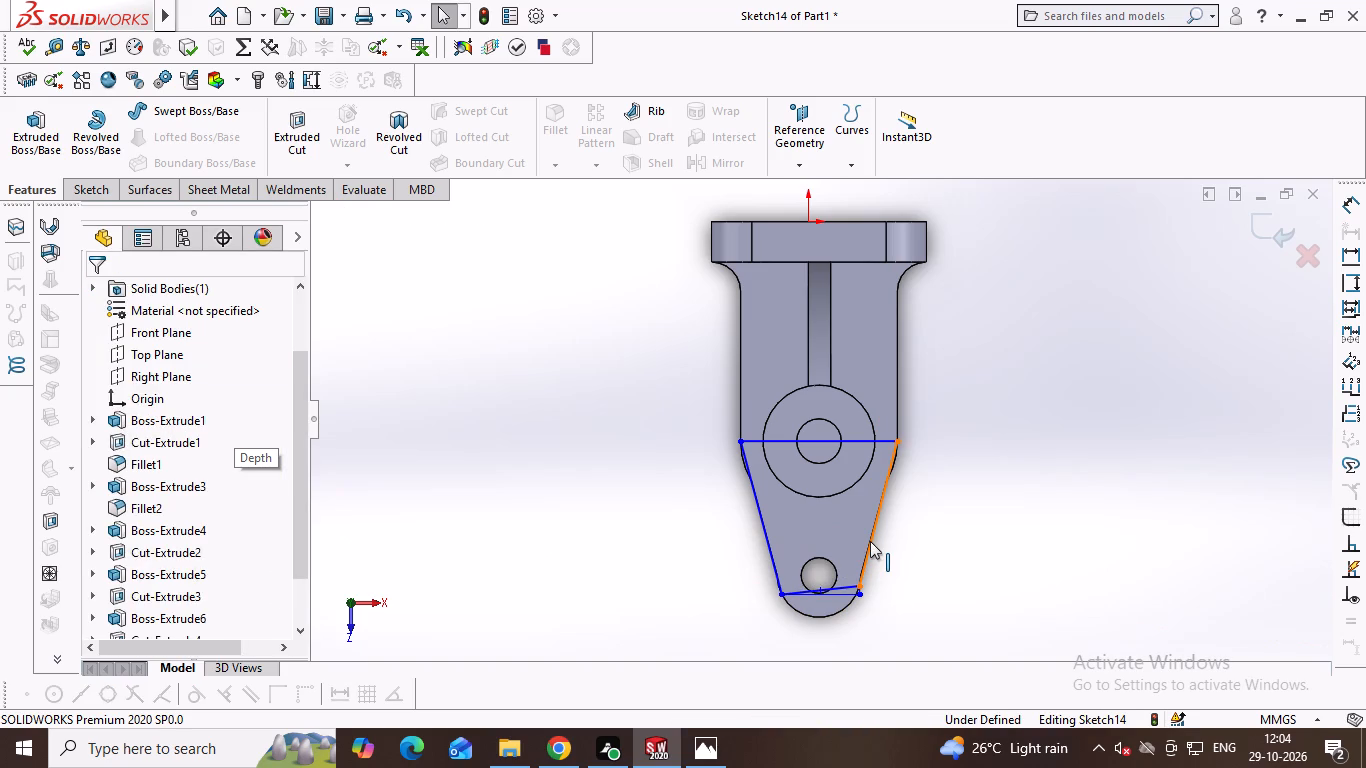
{"action": "key", "text": "Delete"}
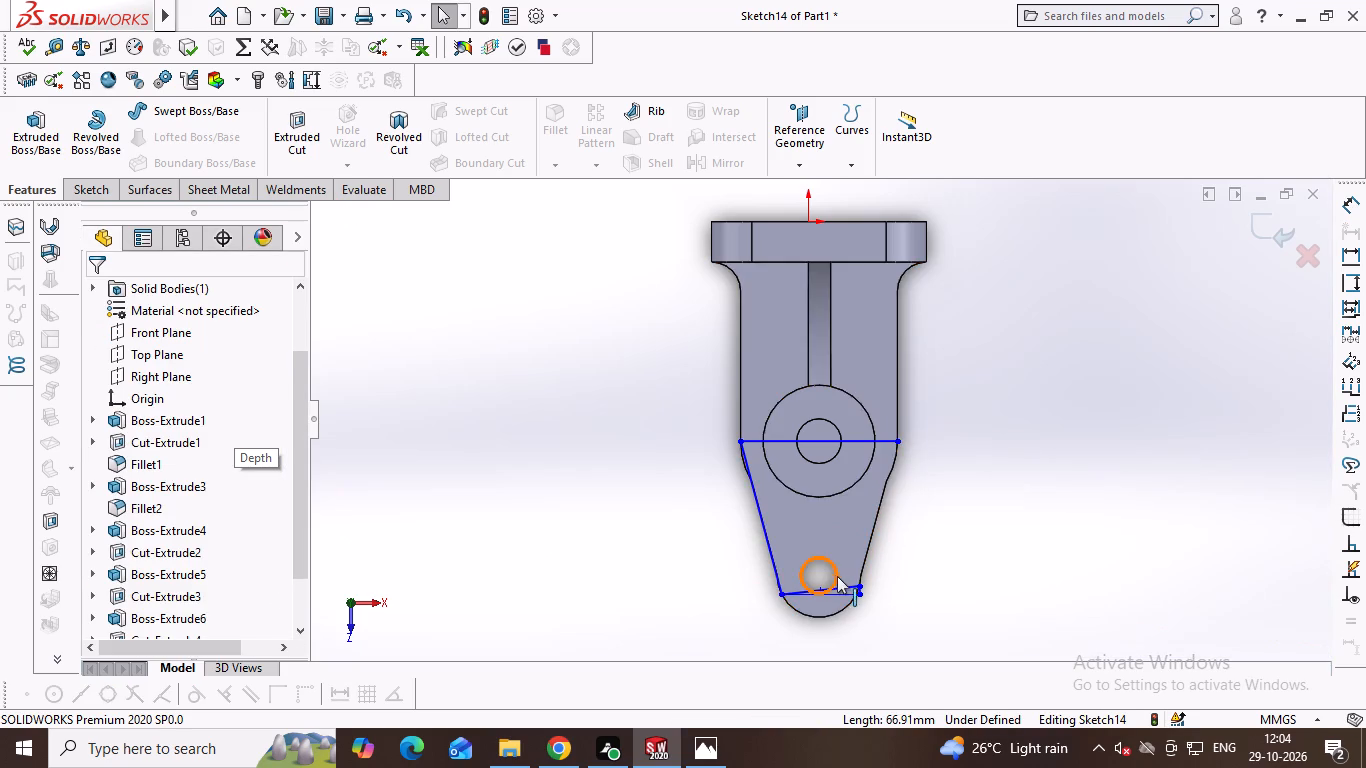
{"action": "left_click", "coordinate": [849, 582]}
{"action": "key", "text": "Delete"}
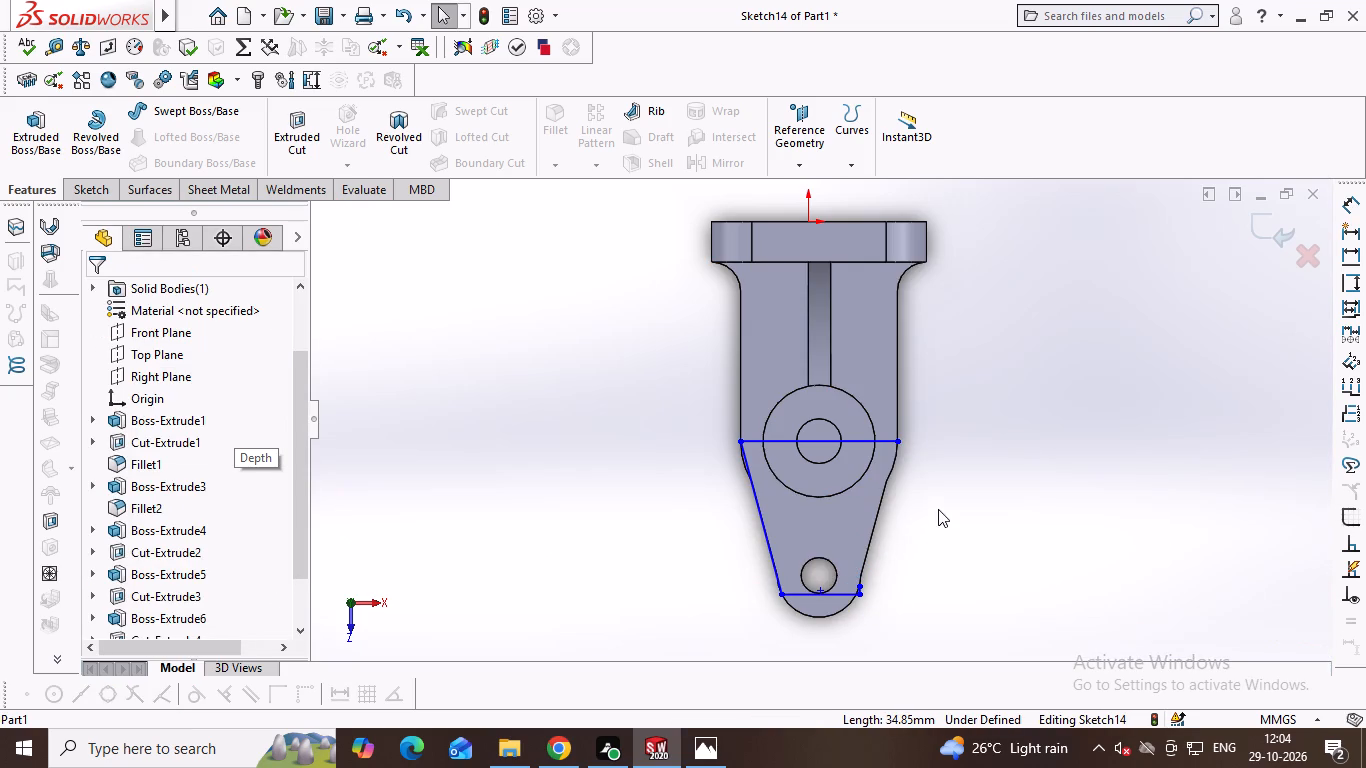
Sketch the missing side line about 71 mm long, from the line across the boss to the short line at the rounded end.
{"action": "right_click_drag", "start_coordinate": [961, 487], "coordinate": [843, 505]}
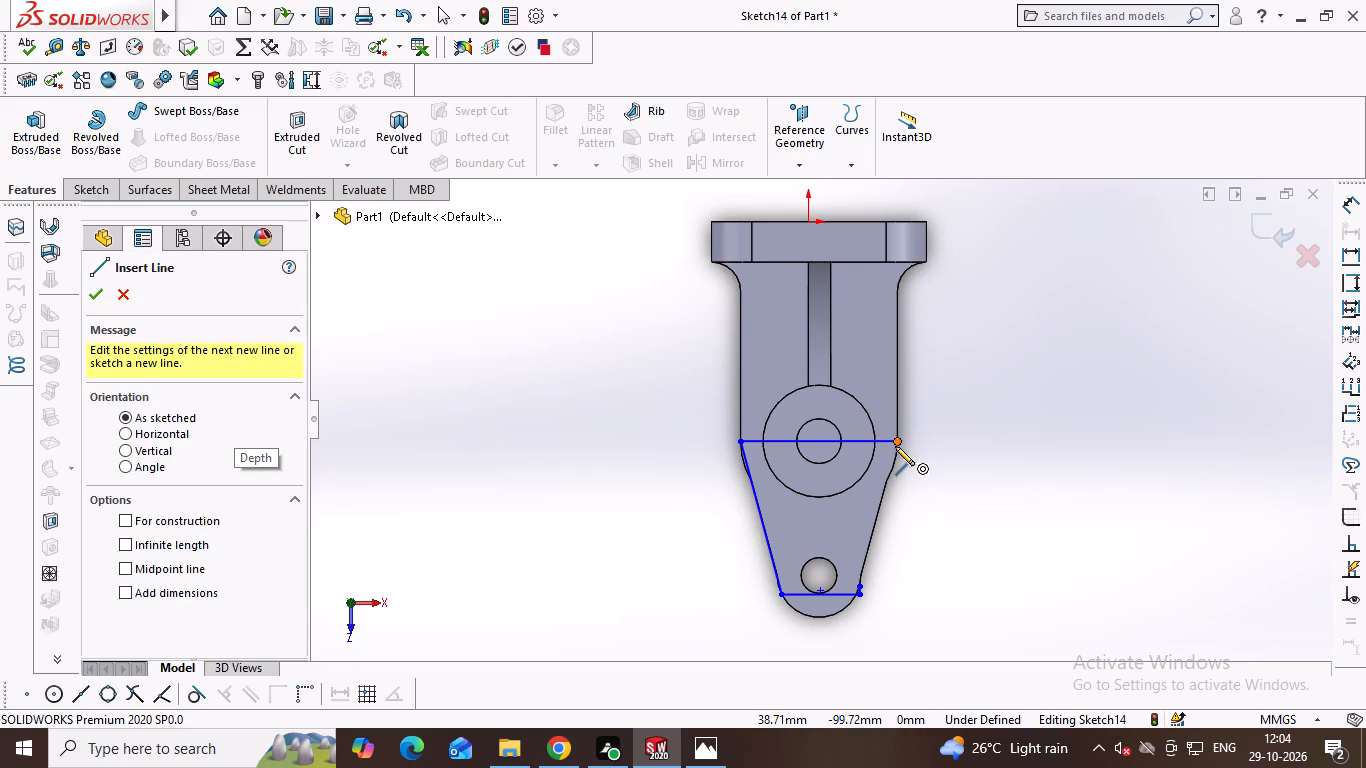
{"action": "left_click", "coordinate": [896, 446]}
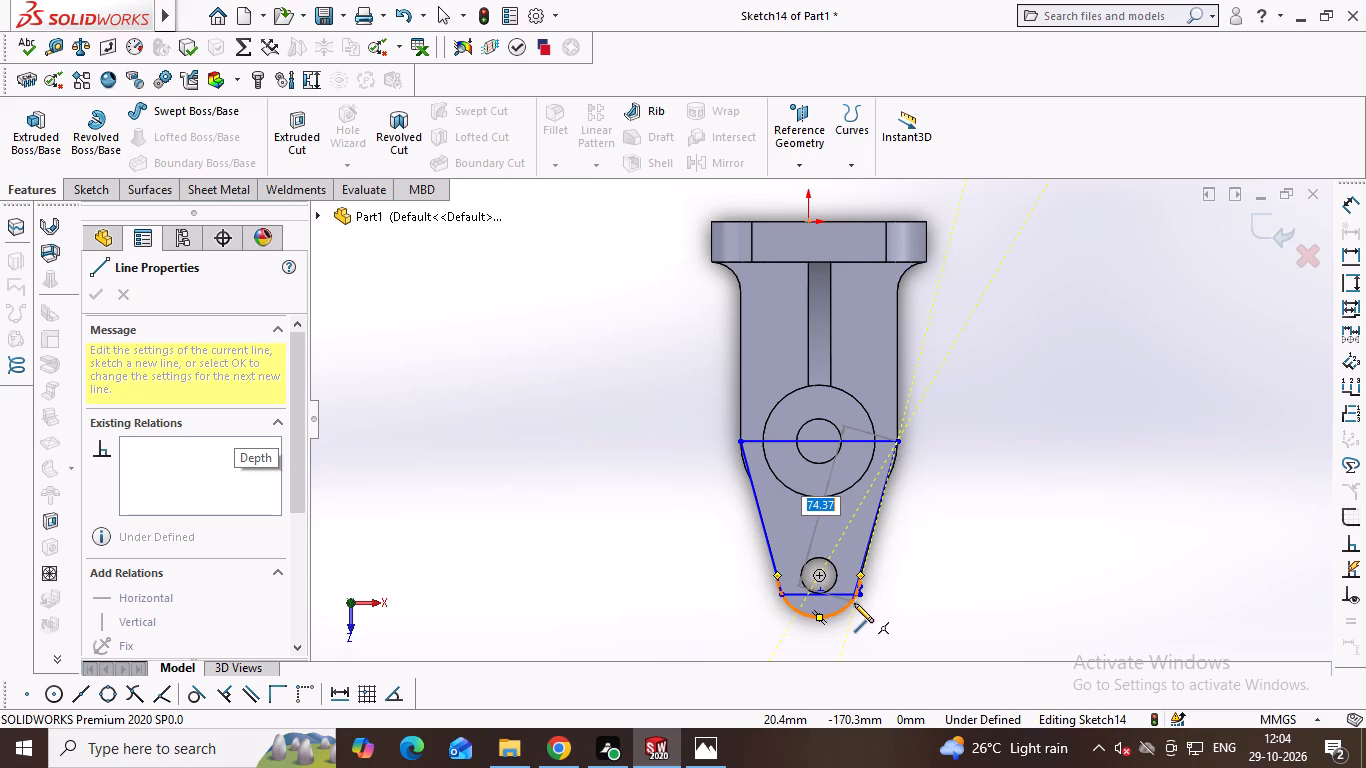
{"action": "double_click", "coordinate": [854, 601]}
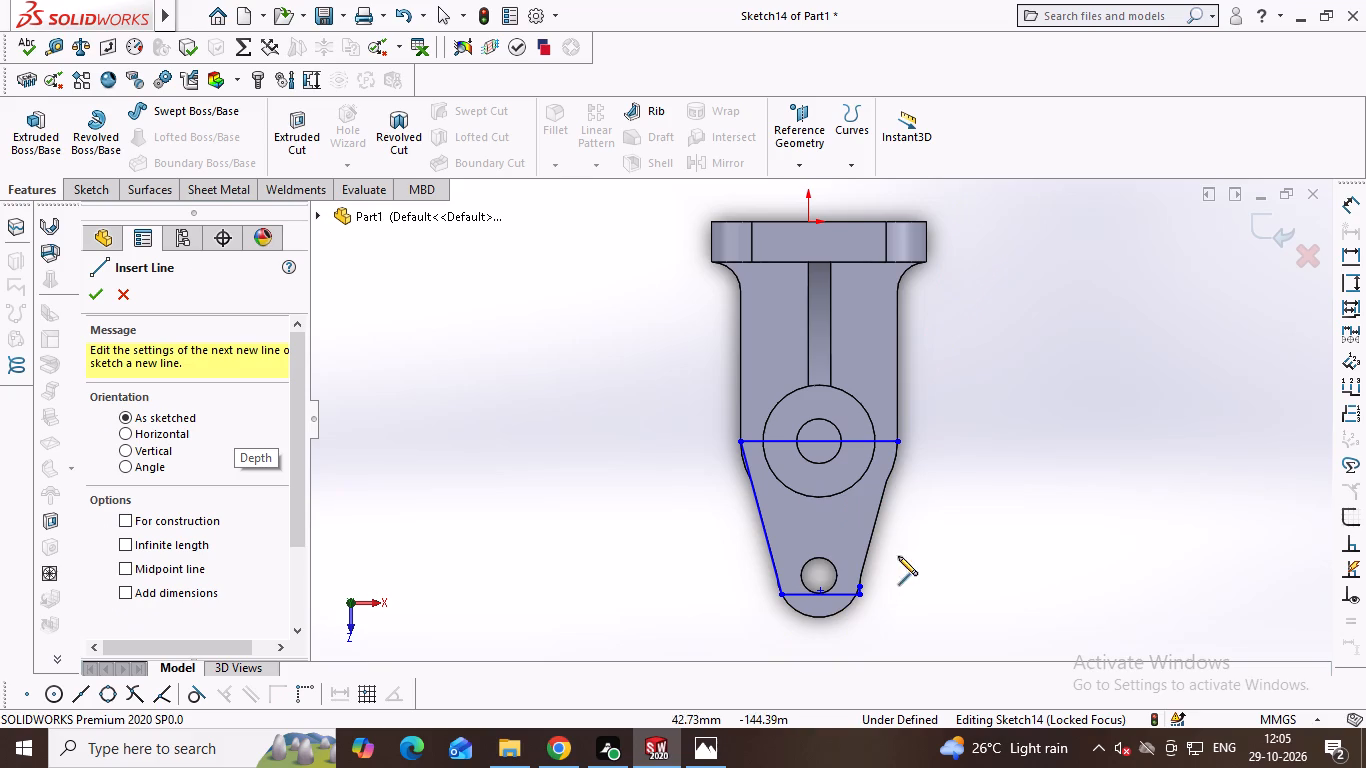
{"action": "double_click", "coordinate": [898, 441]}
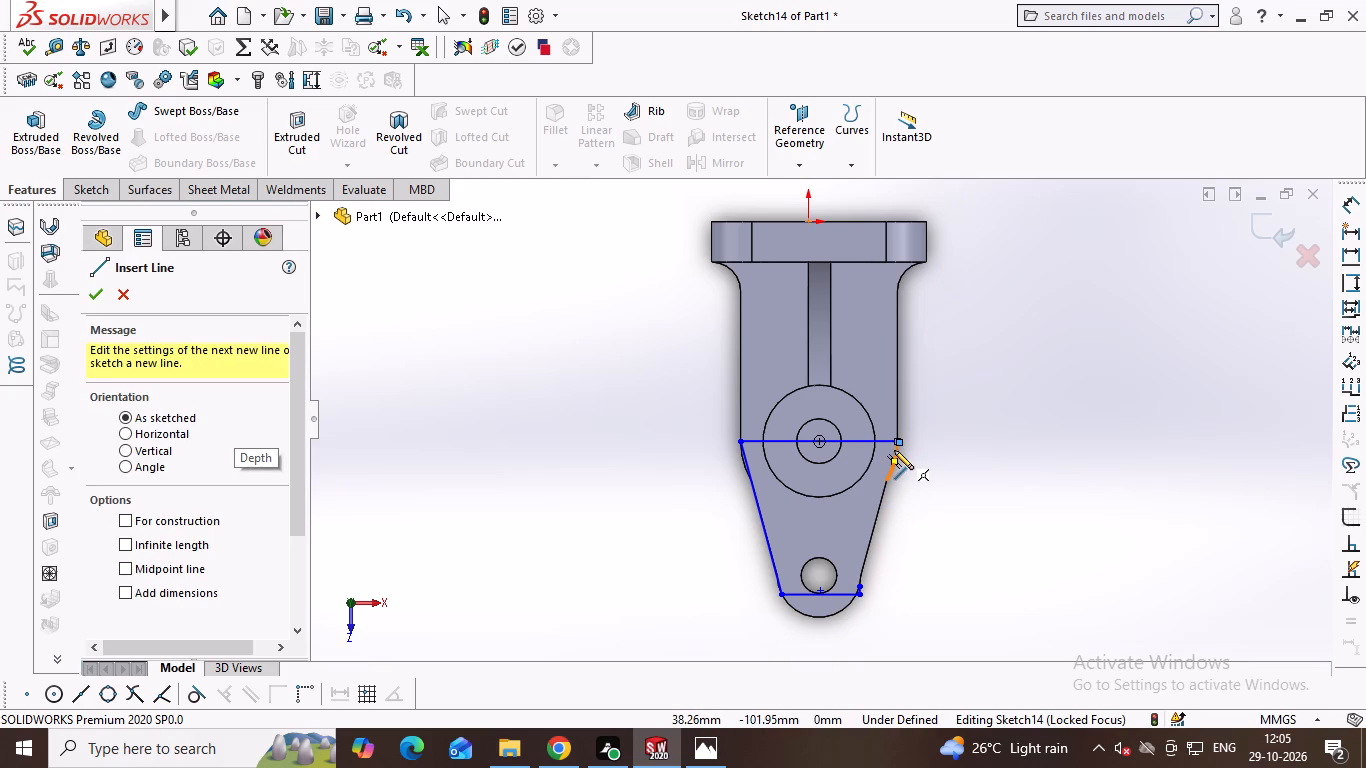
{"action": "key", "text": "ctrl+z"}
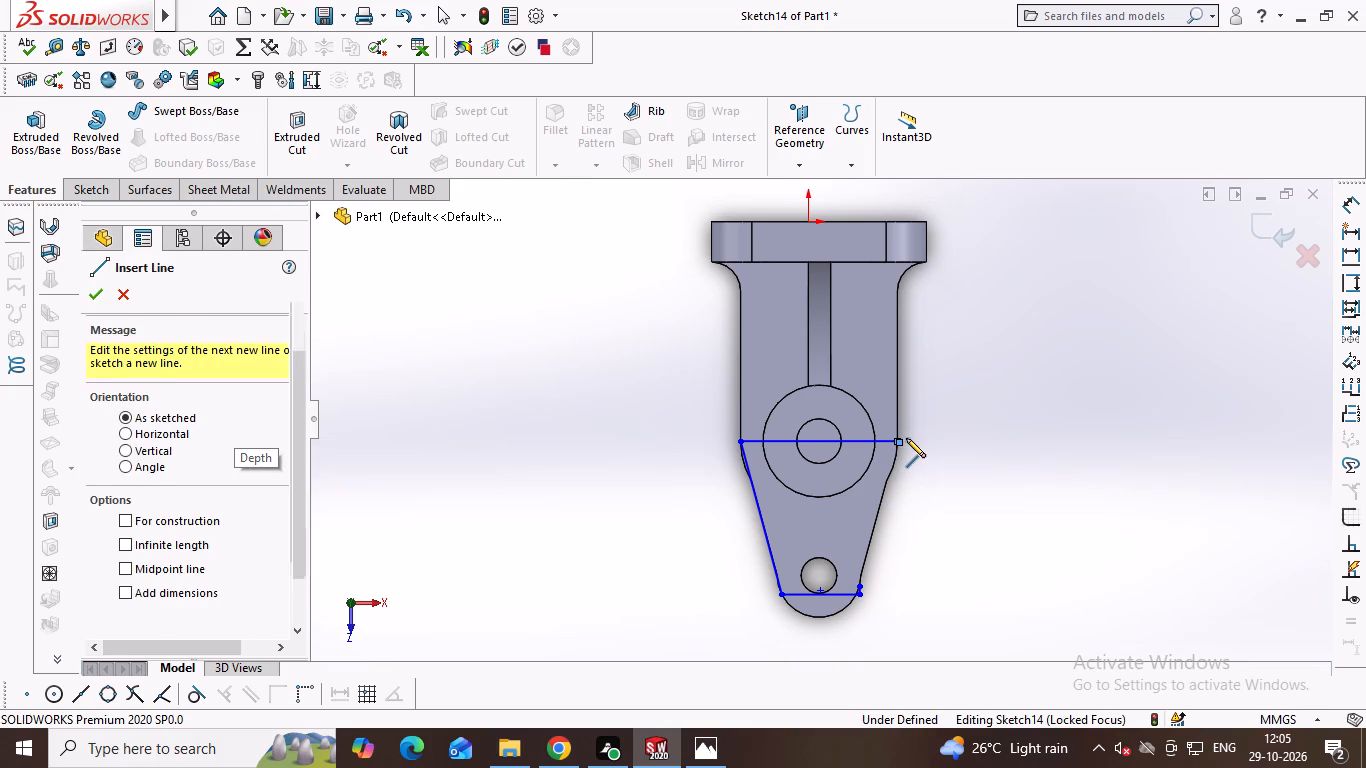
{"action": "double_click", "coordinate": [897, 442]}
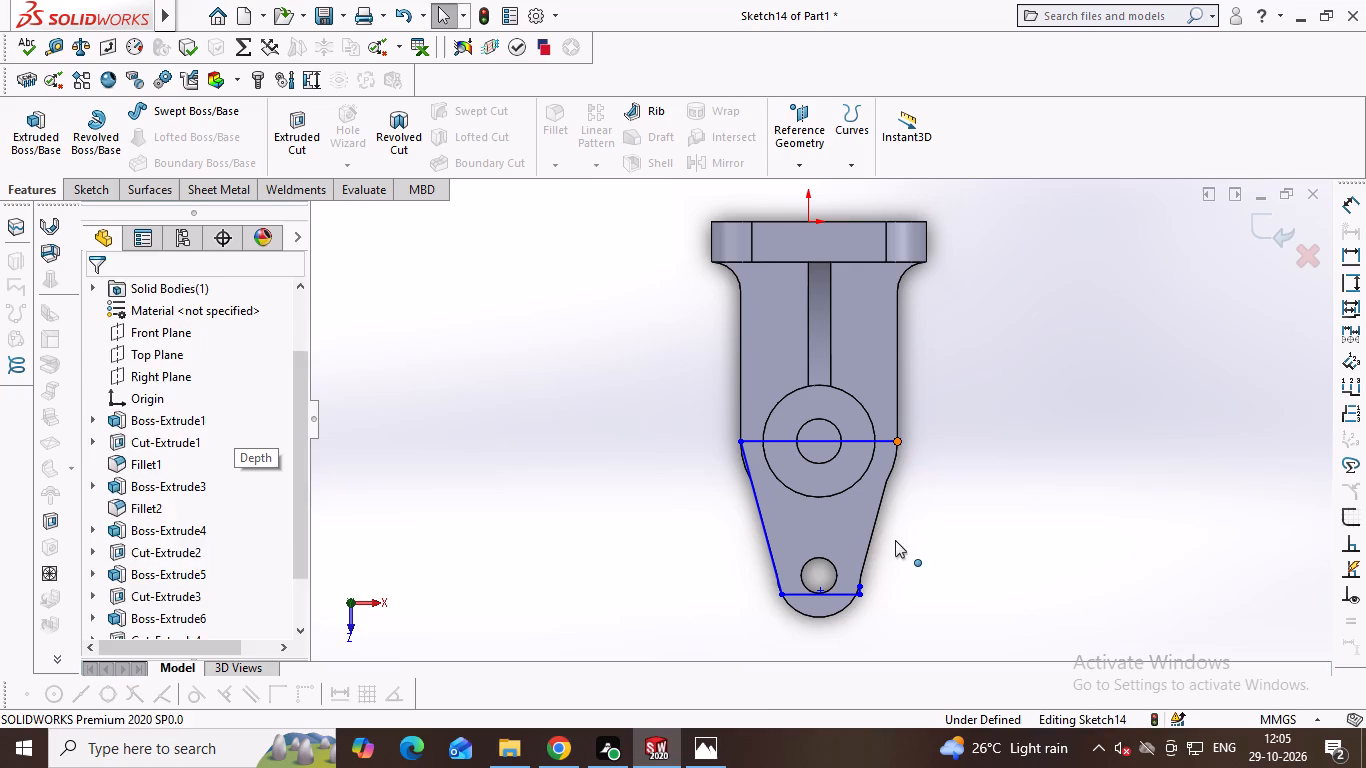
{"action": "right_click_drag", "start_coordinate": [1007, 369], "coordinate": [789, 427]}
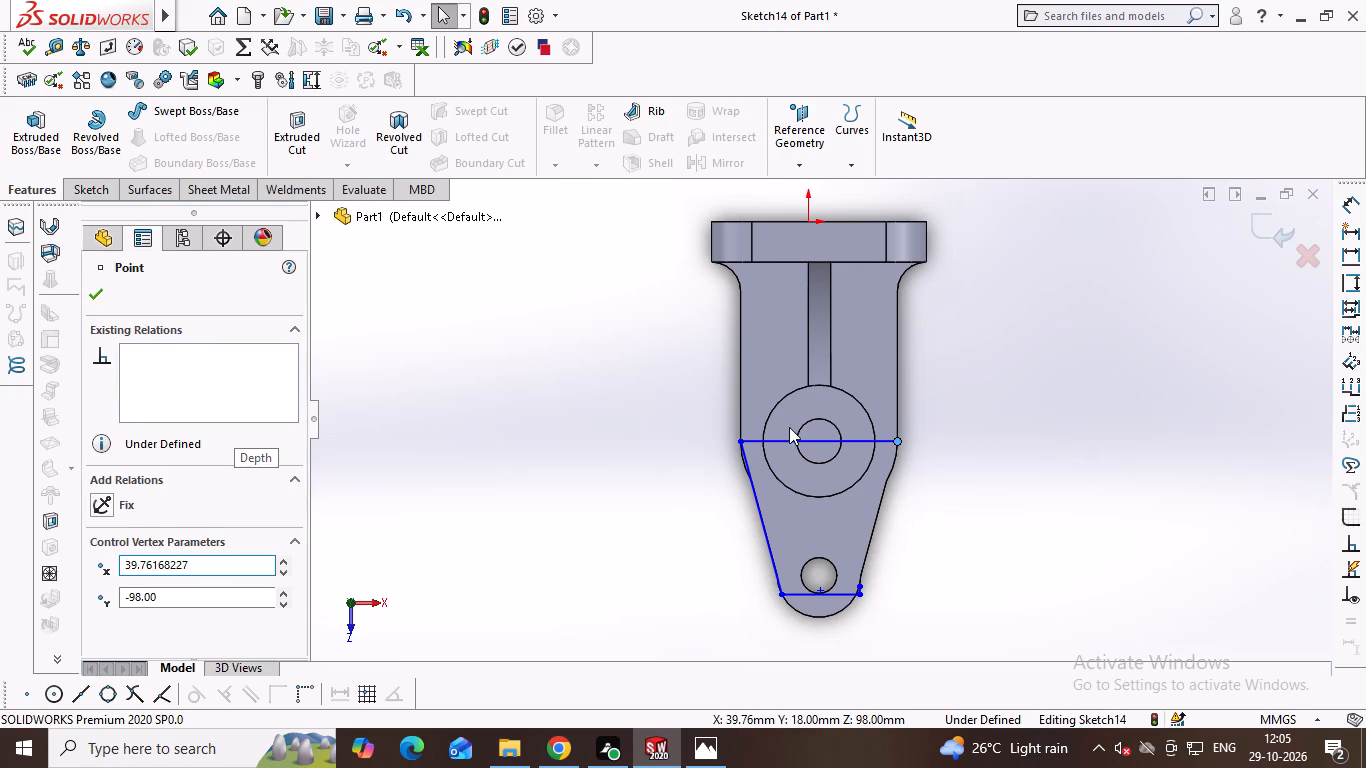
{"action": "left_click", "coordinate": [899, 442]}
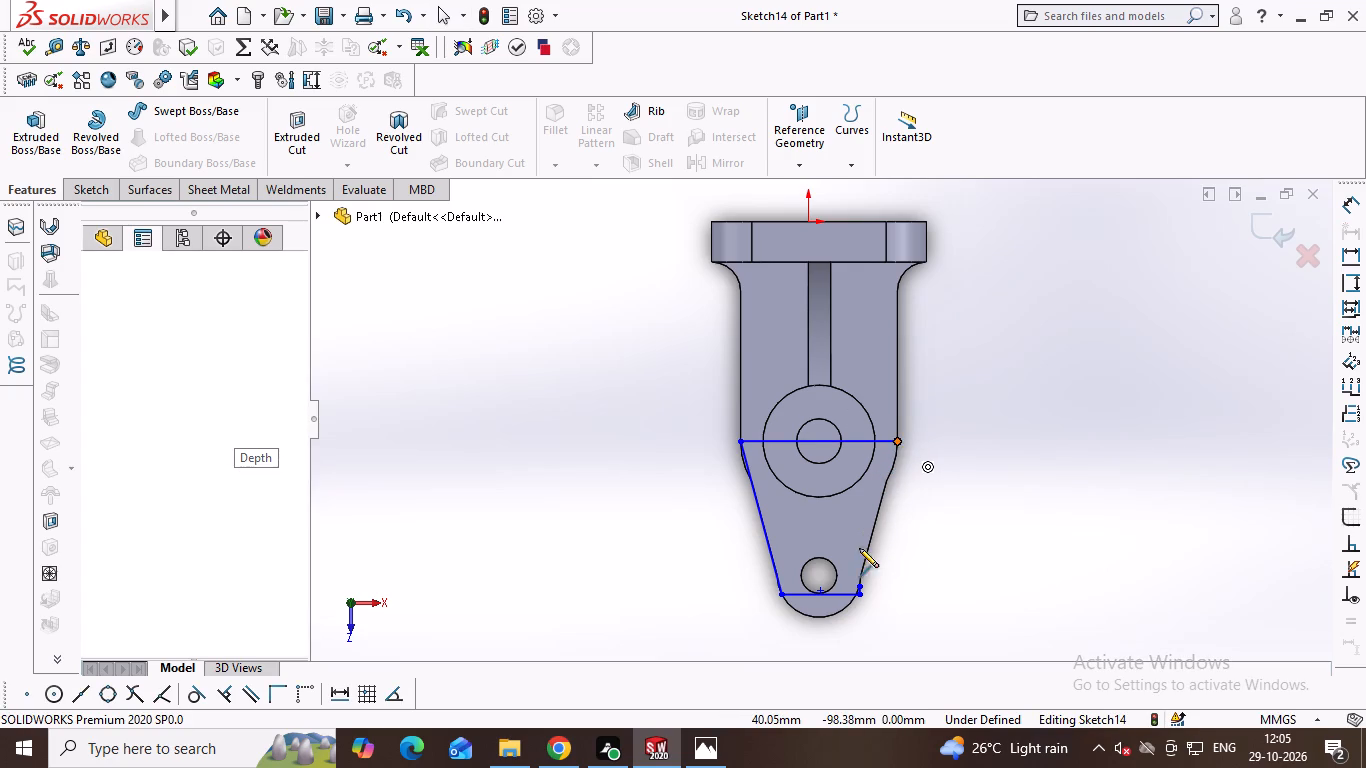
{"action": "left_click", "coordinate": [852, 598]}
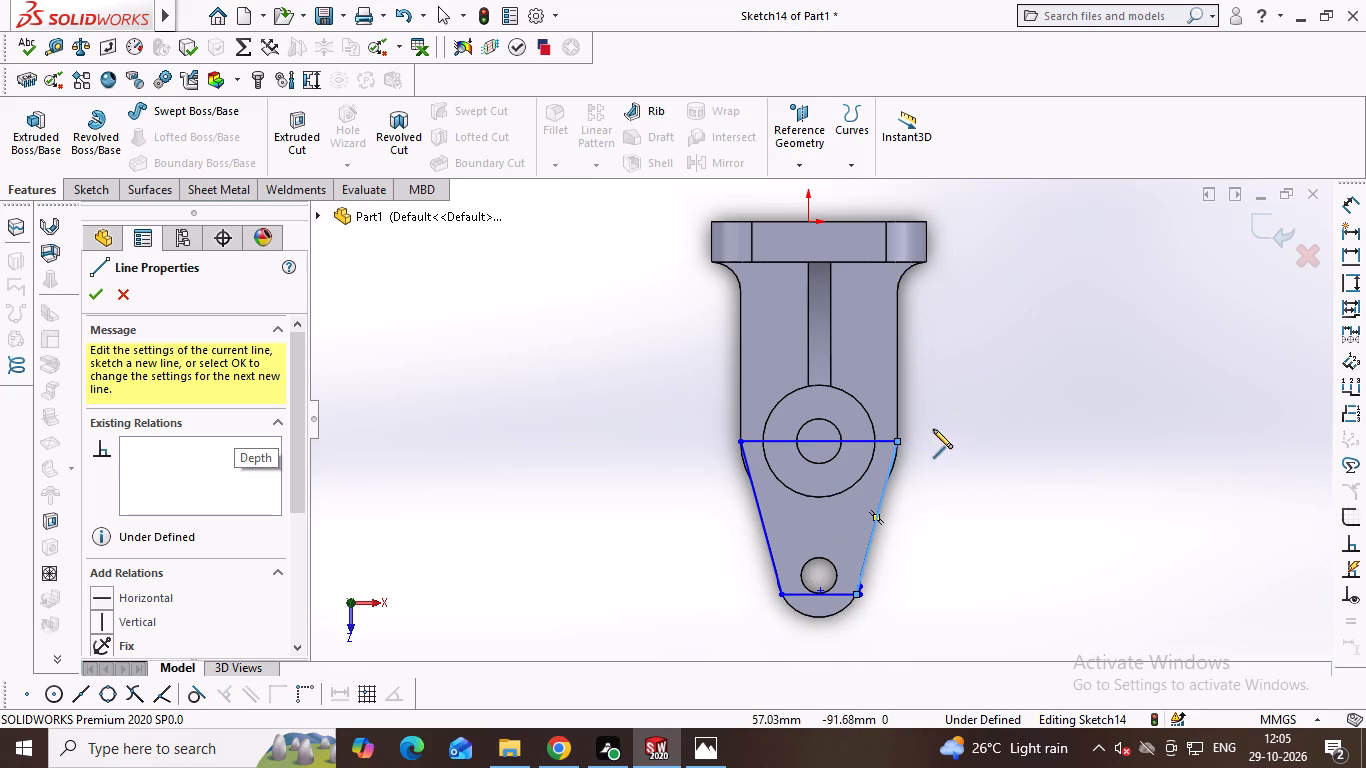
{"action": "key", "text": "Escape"}
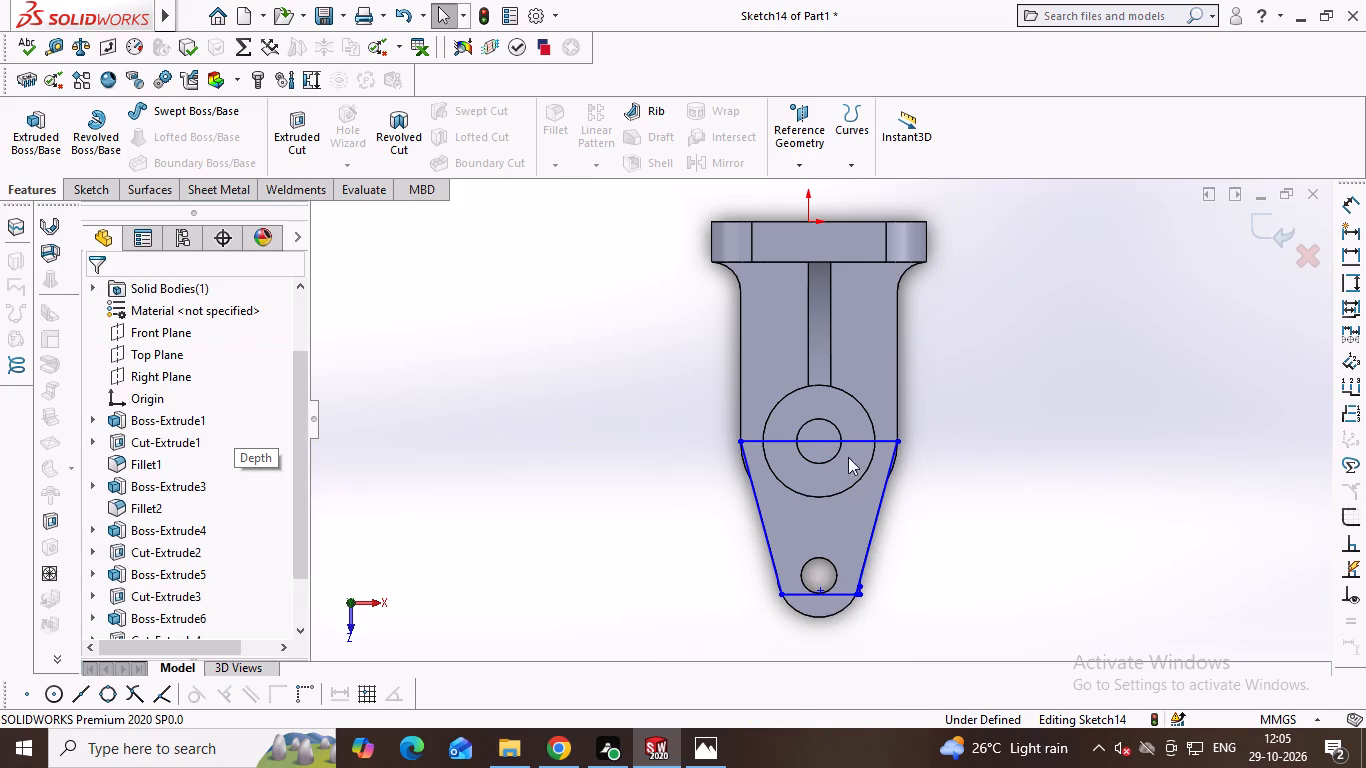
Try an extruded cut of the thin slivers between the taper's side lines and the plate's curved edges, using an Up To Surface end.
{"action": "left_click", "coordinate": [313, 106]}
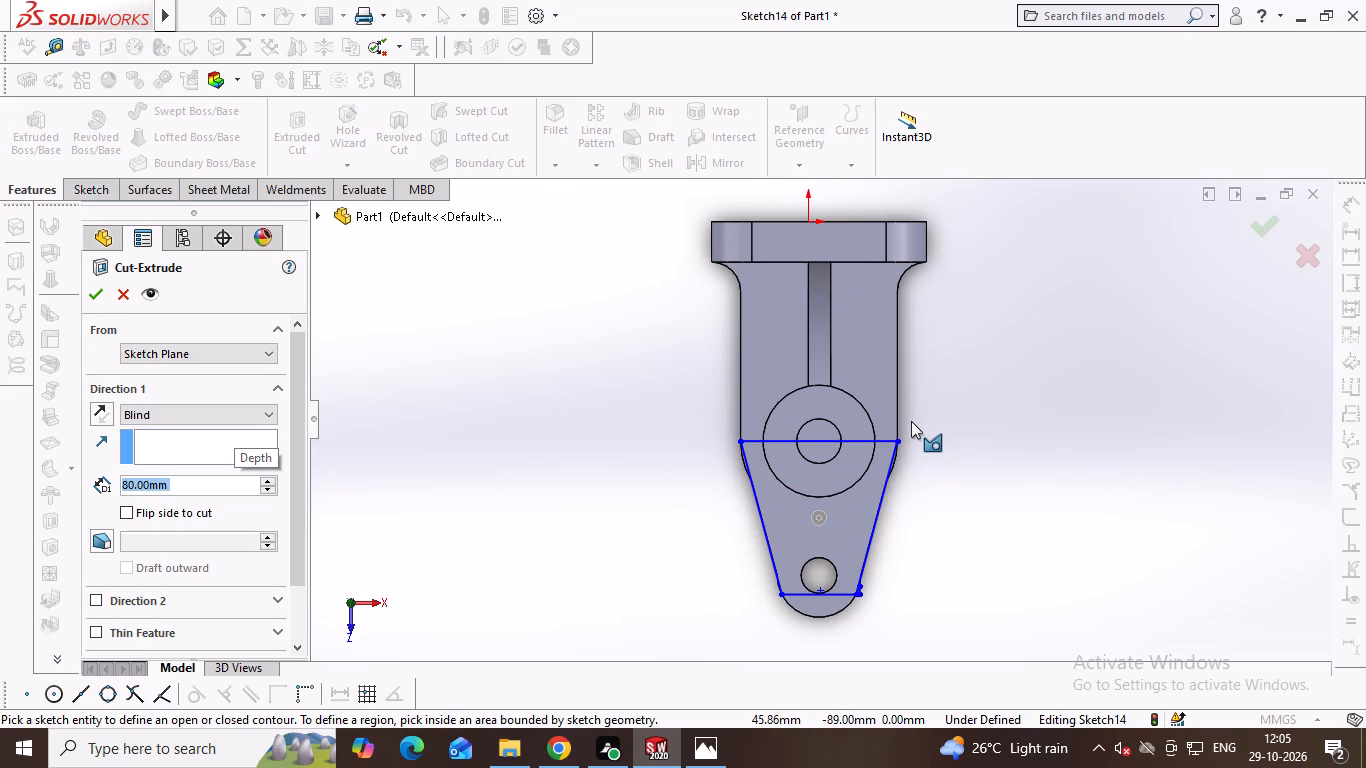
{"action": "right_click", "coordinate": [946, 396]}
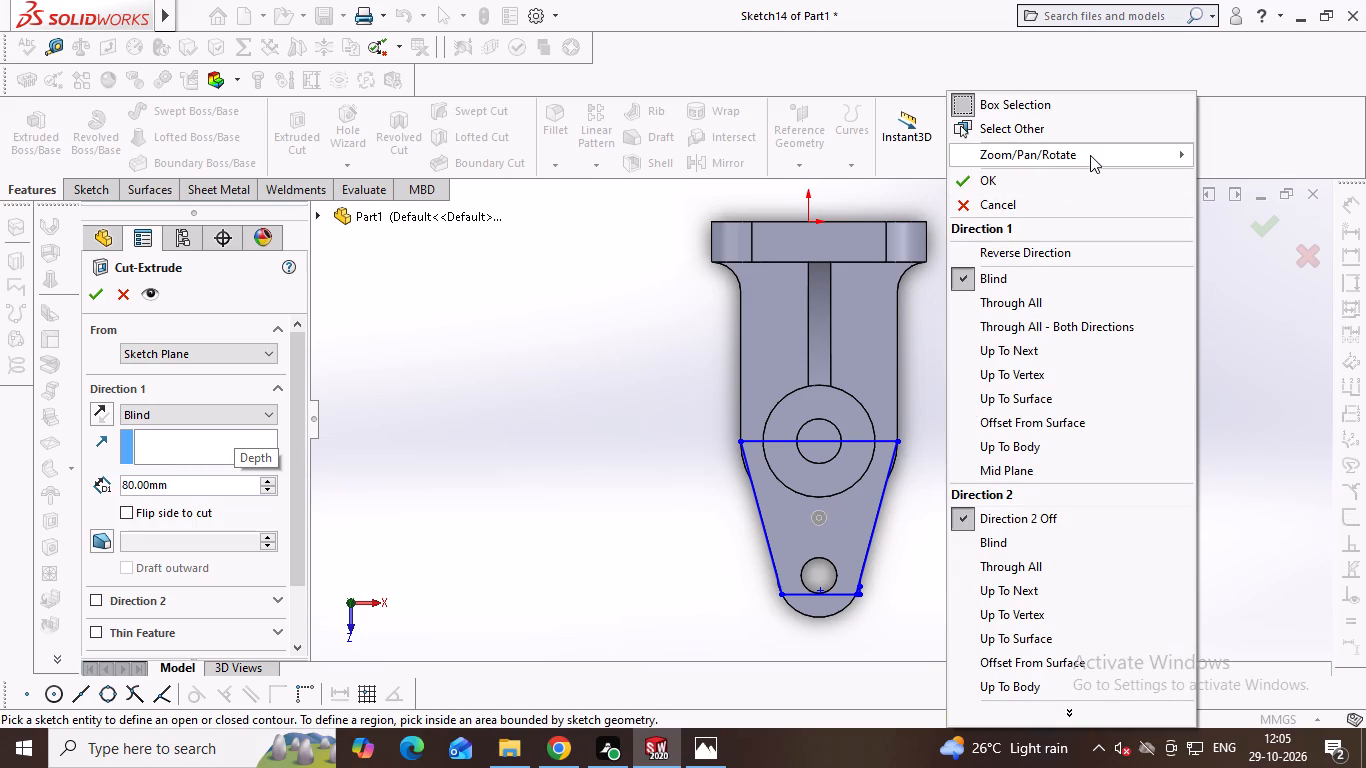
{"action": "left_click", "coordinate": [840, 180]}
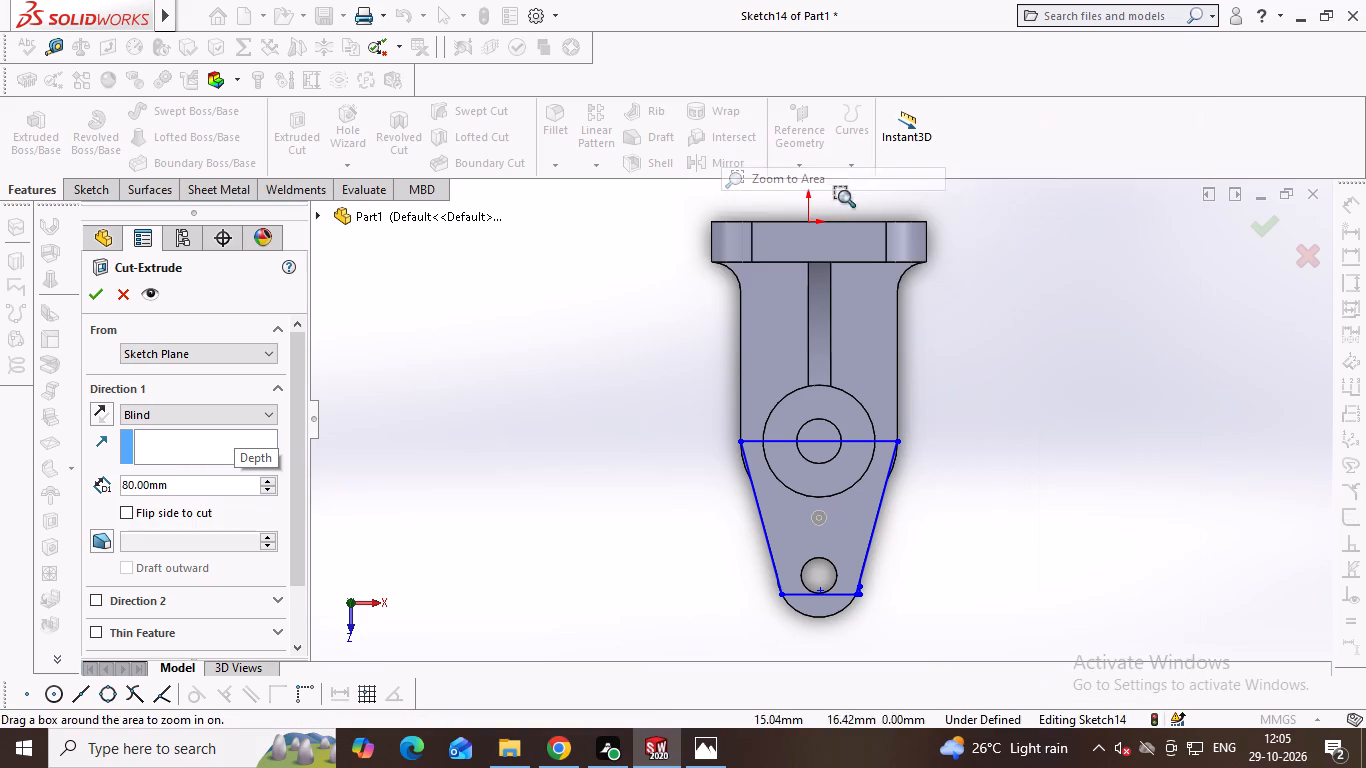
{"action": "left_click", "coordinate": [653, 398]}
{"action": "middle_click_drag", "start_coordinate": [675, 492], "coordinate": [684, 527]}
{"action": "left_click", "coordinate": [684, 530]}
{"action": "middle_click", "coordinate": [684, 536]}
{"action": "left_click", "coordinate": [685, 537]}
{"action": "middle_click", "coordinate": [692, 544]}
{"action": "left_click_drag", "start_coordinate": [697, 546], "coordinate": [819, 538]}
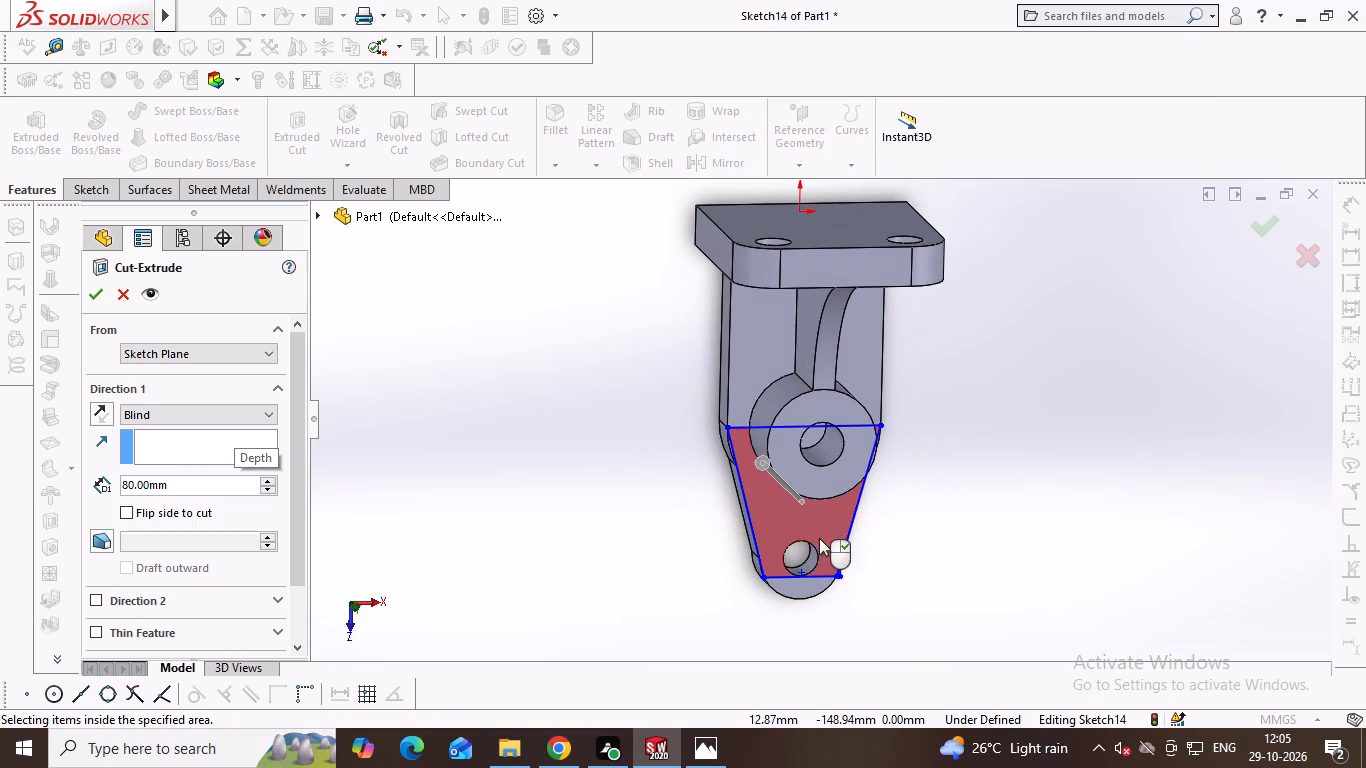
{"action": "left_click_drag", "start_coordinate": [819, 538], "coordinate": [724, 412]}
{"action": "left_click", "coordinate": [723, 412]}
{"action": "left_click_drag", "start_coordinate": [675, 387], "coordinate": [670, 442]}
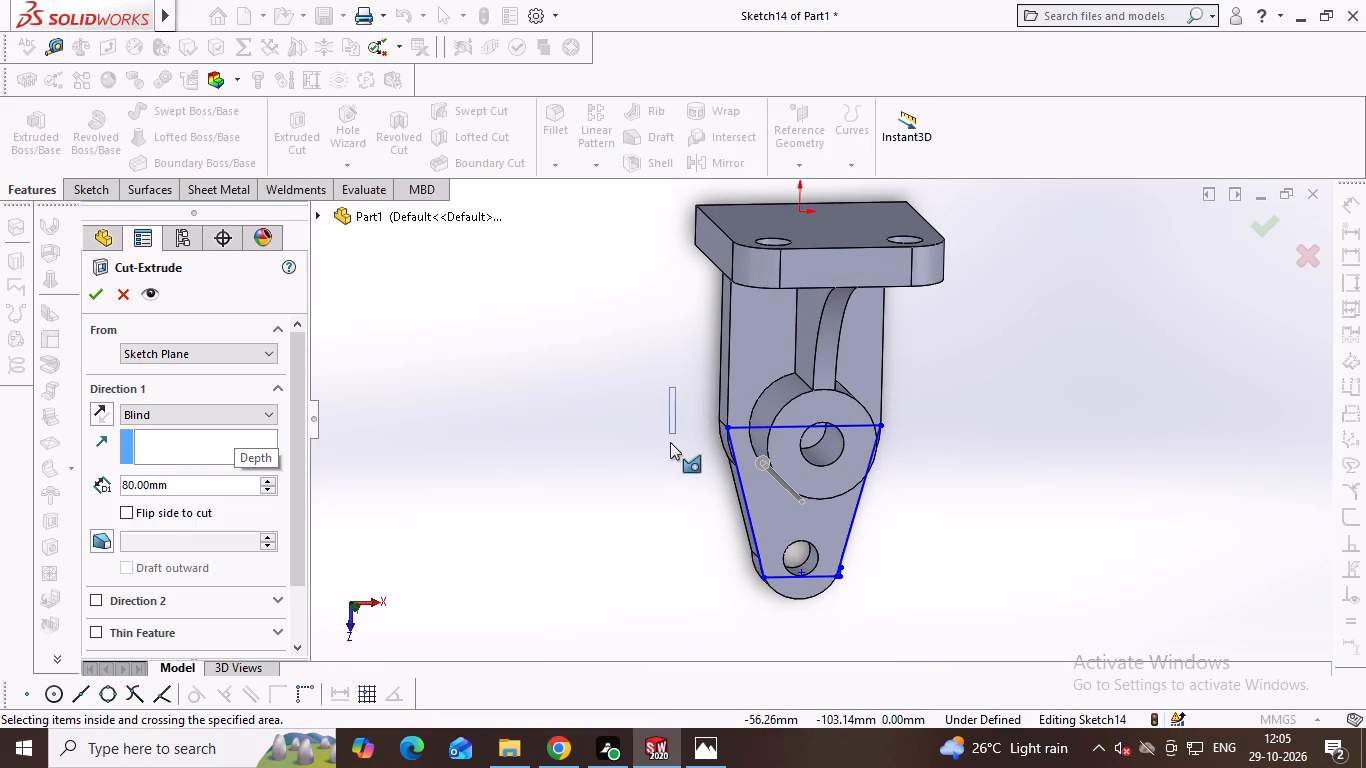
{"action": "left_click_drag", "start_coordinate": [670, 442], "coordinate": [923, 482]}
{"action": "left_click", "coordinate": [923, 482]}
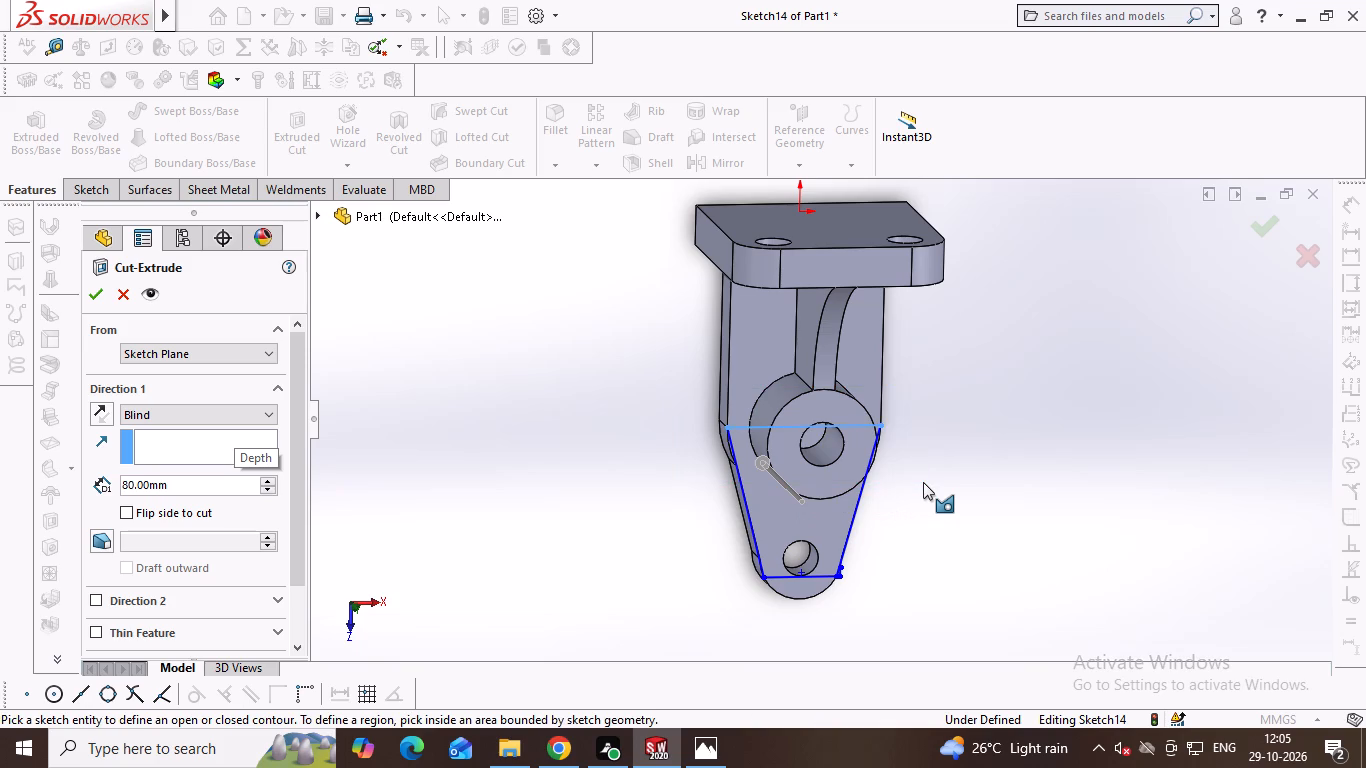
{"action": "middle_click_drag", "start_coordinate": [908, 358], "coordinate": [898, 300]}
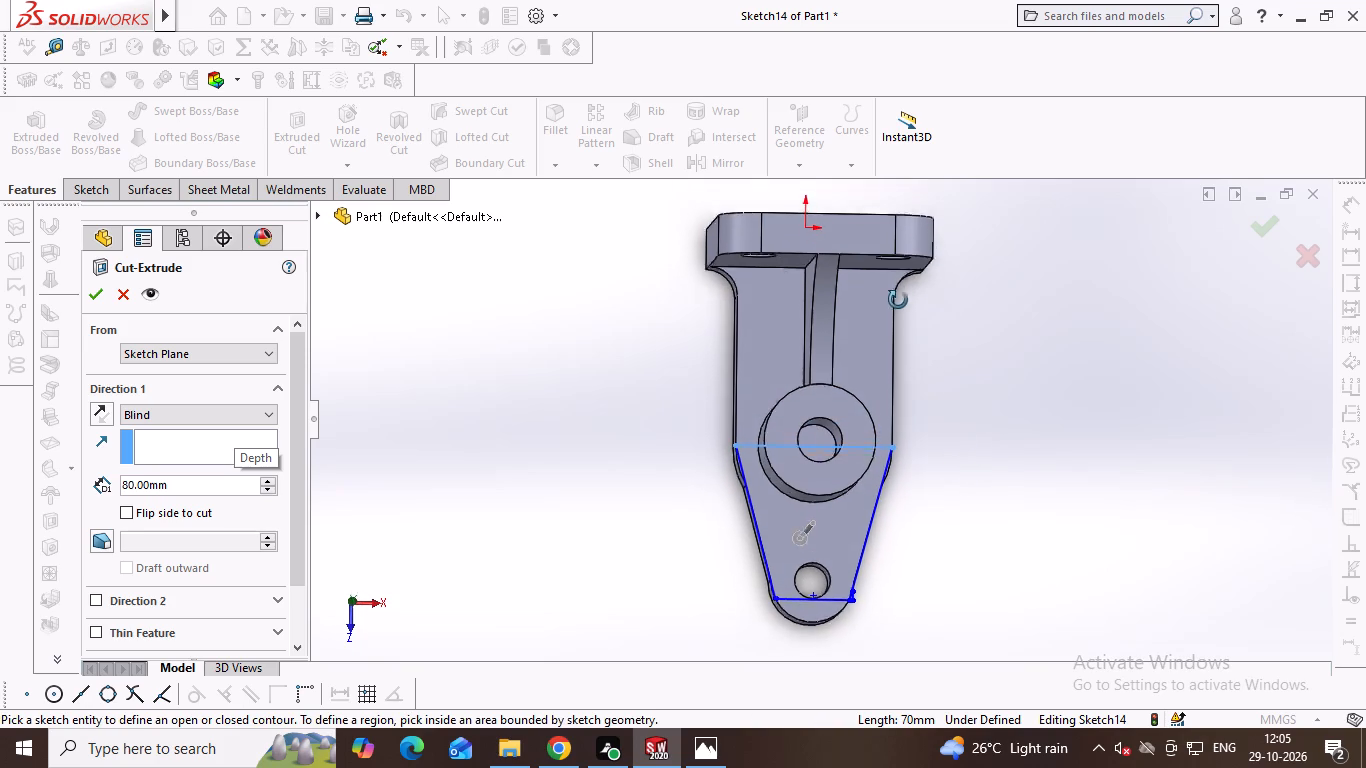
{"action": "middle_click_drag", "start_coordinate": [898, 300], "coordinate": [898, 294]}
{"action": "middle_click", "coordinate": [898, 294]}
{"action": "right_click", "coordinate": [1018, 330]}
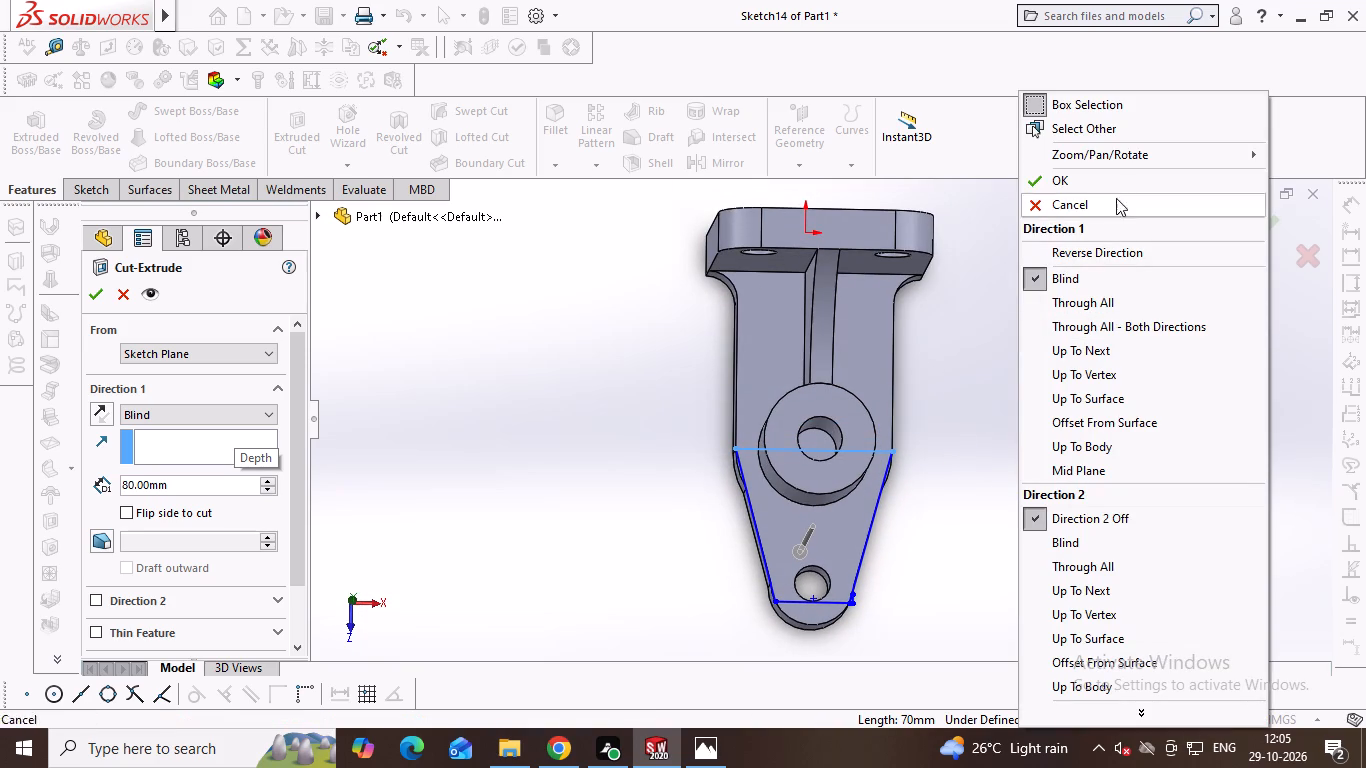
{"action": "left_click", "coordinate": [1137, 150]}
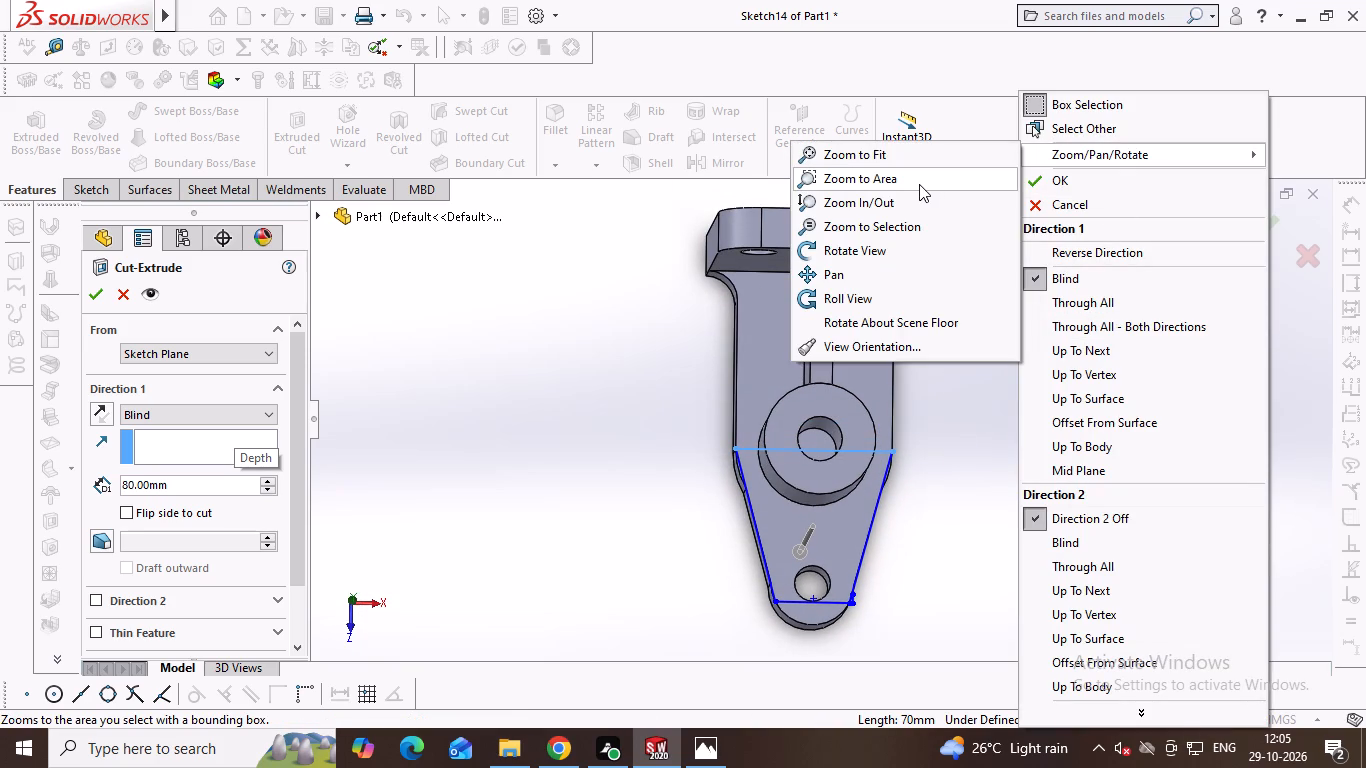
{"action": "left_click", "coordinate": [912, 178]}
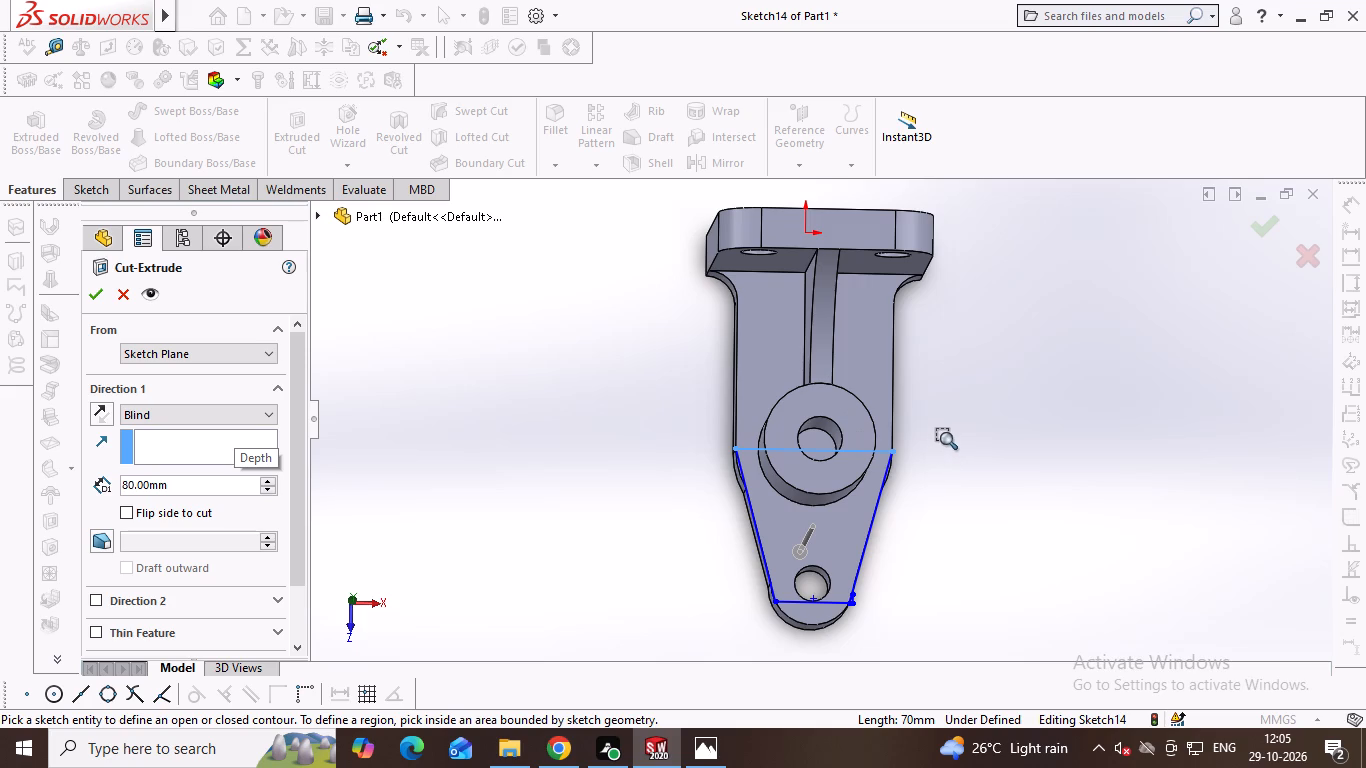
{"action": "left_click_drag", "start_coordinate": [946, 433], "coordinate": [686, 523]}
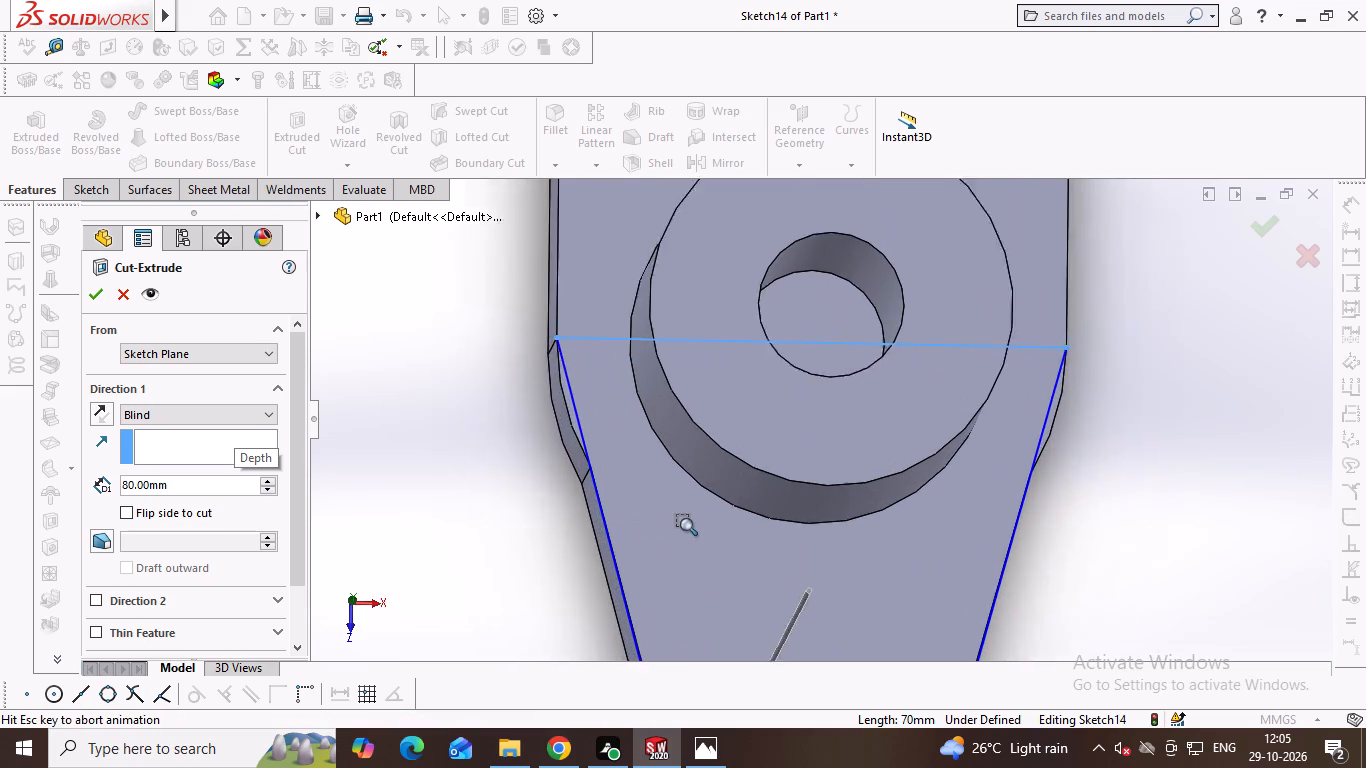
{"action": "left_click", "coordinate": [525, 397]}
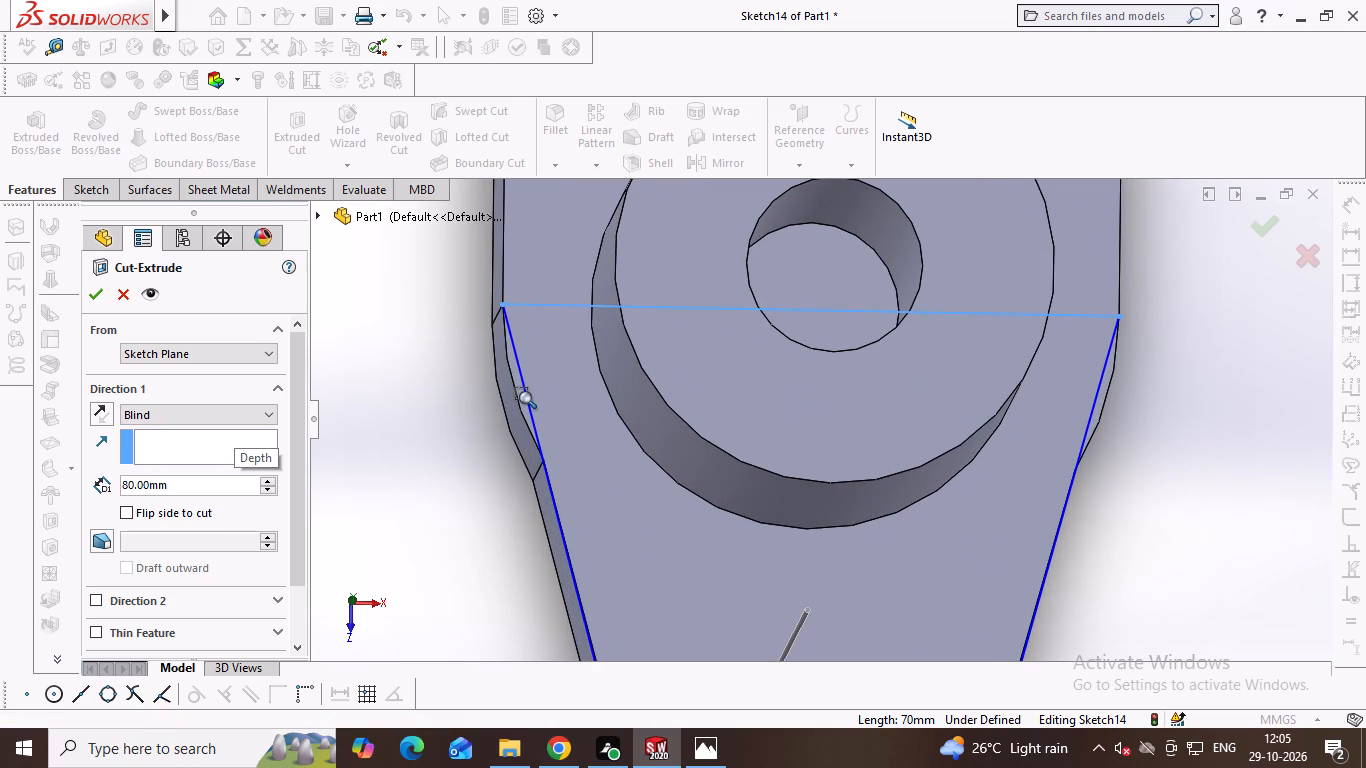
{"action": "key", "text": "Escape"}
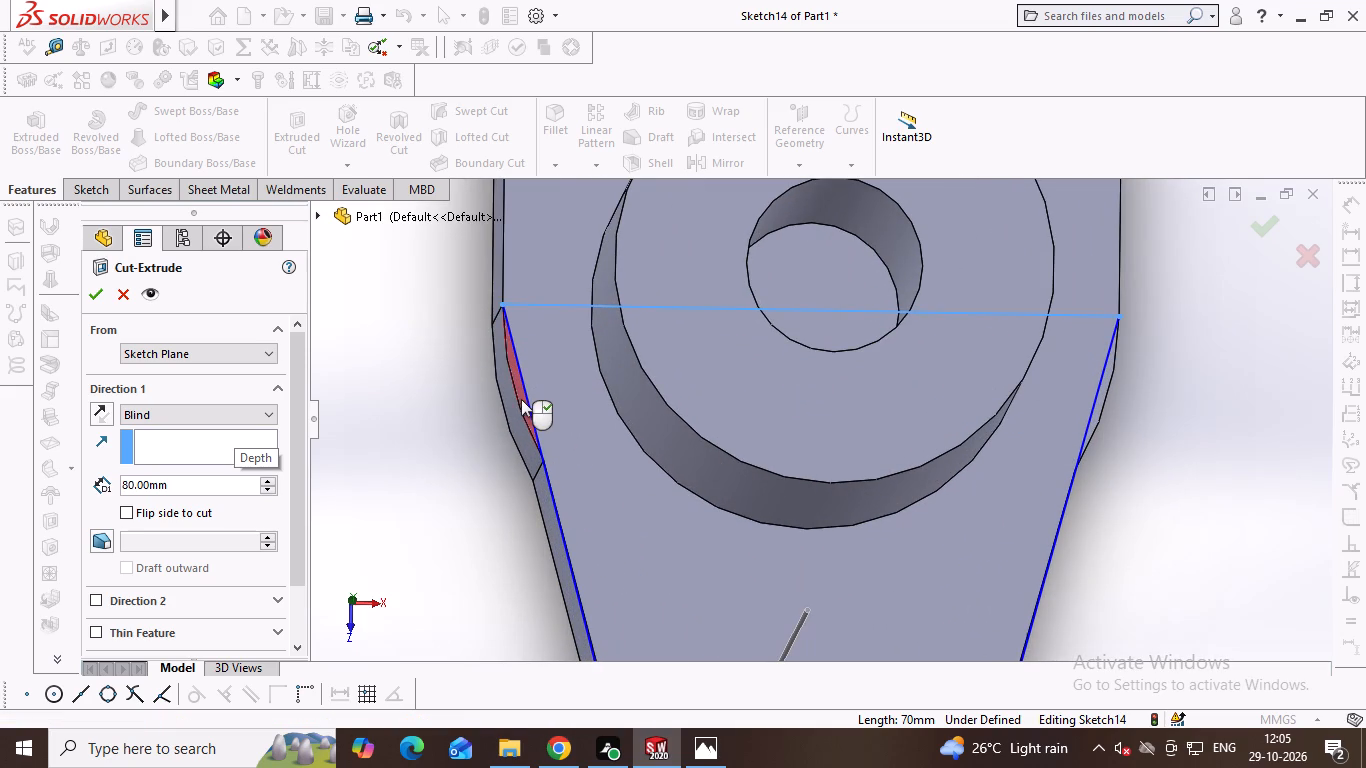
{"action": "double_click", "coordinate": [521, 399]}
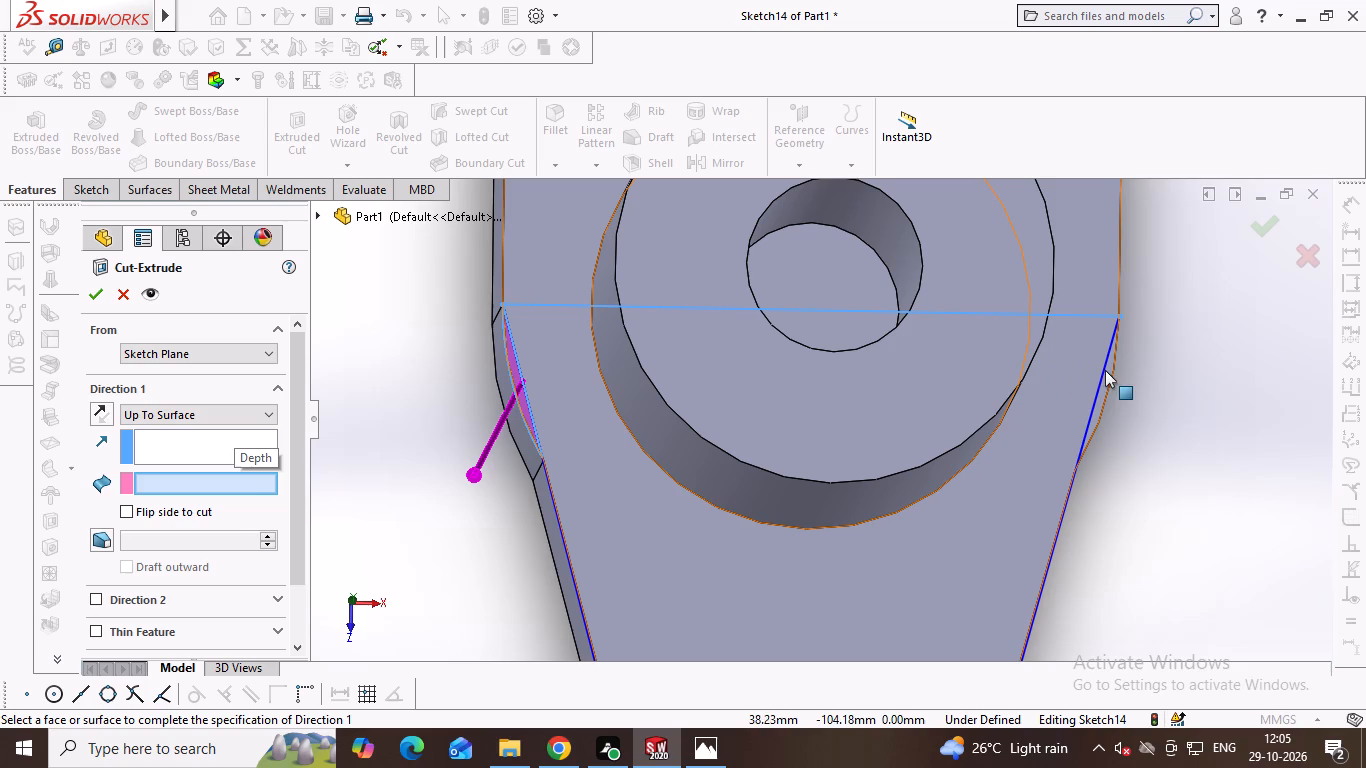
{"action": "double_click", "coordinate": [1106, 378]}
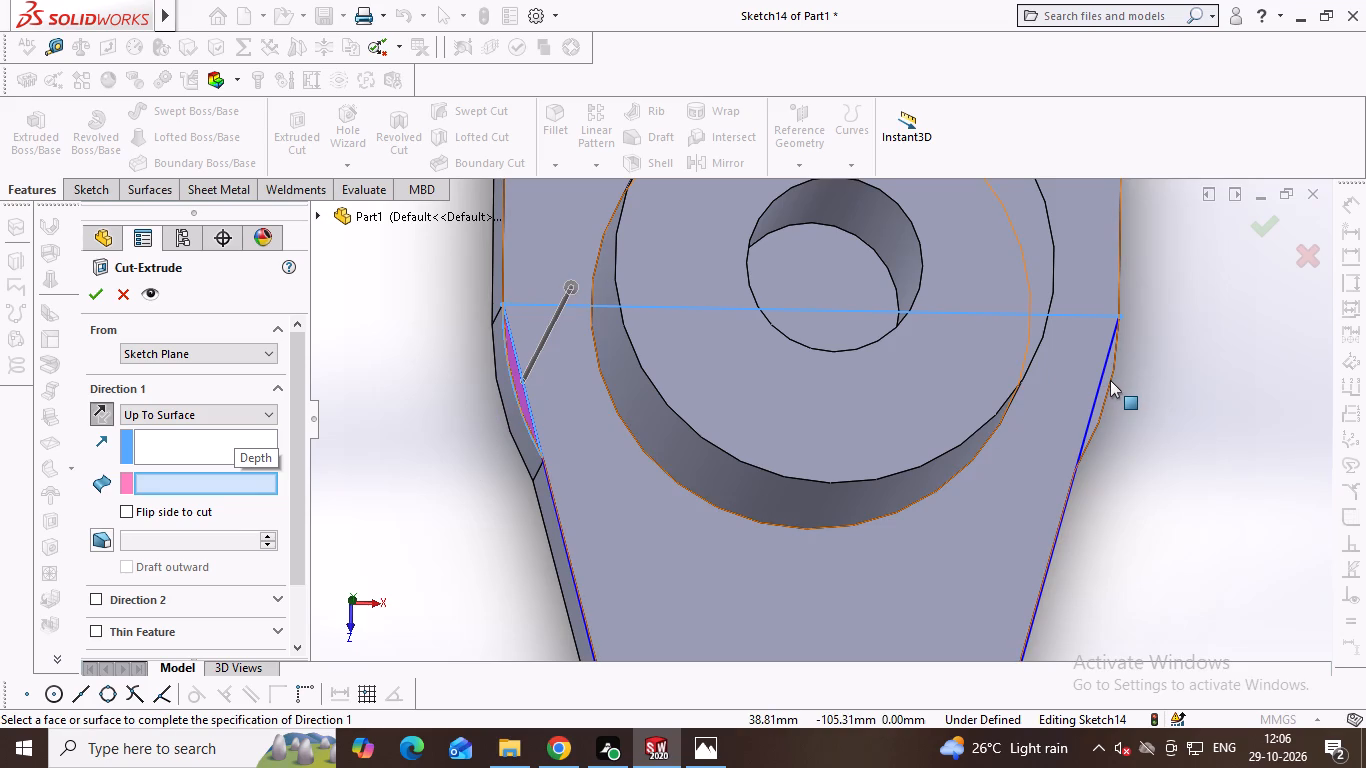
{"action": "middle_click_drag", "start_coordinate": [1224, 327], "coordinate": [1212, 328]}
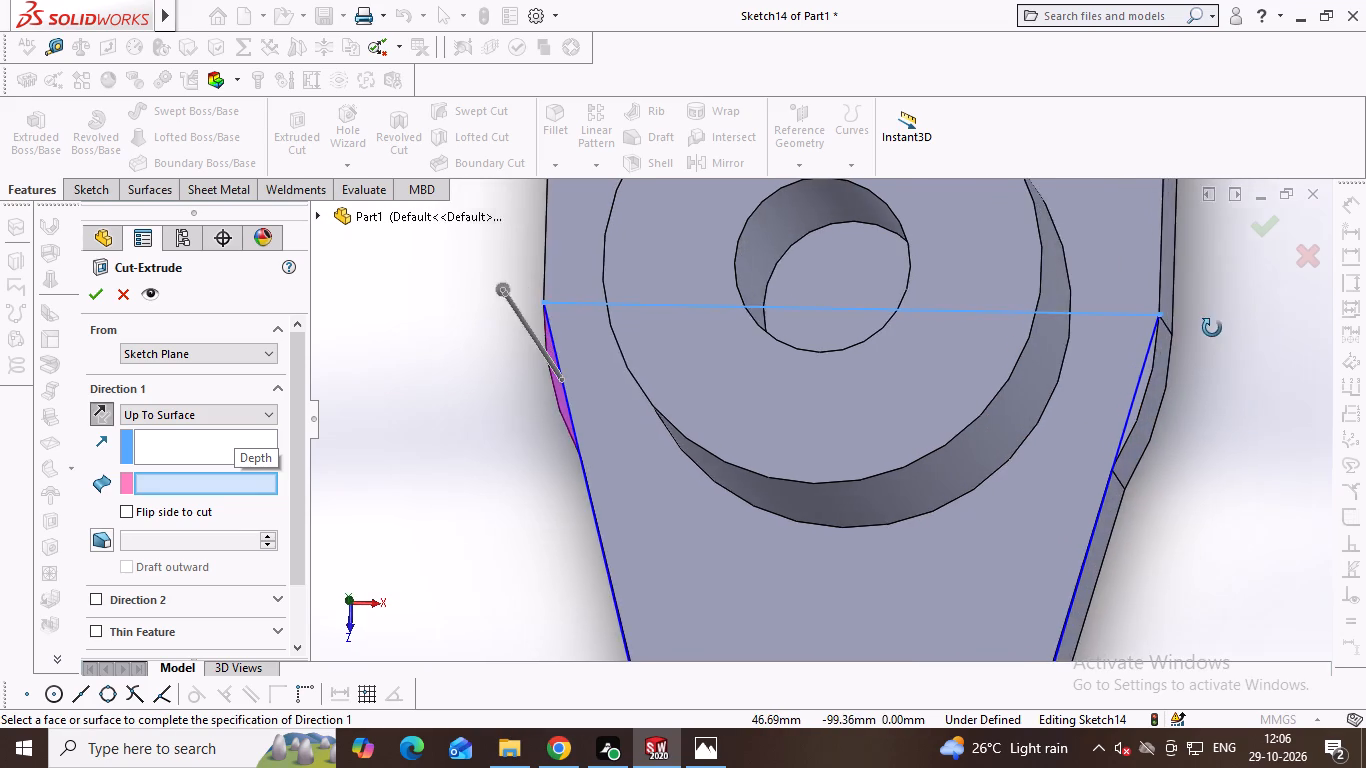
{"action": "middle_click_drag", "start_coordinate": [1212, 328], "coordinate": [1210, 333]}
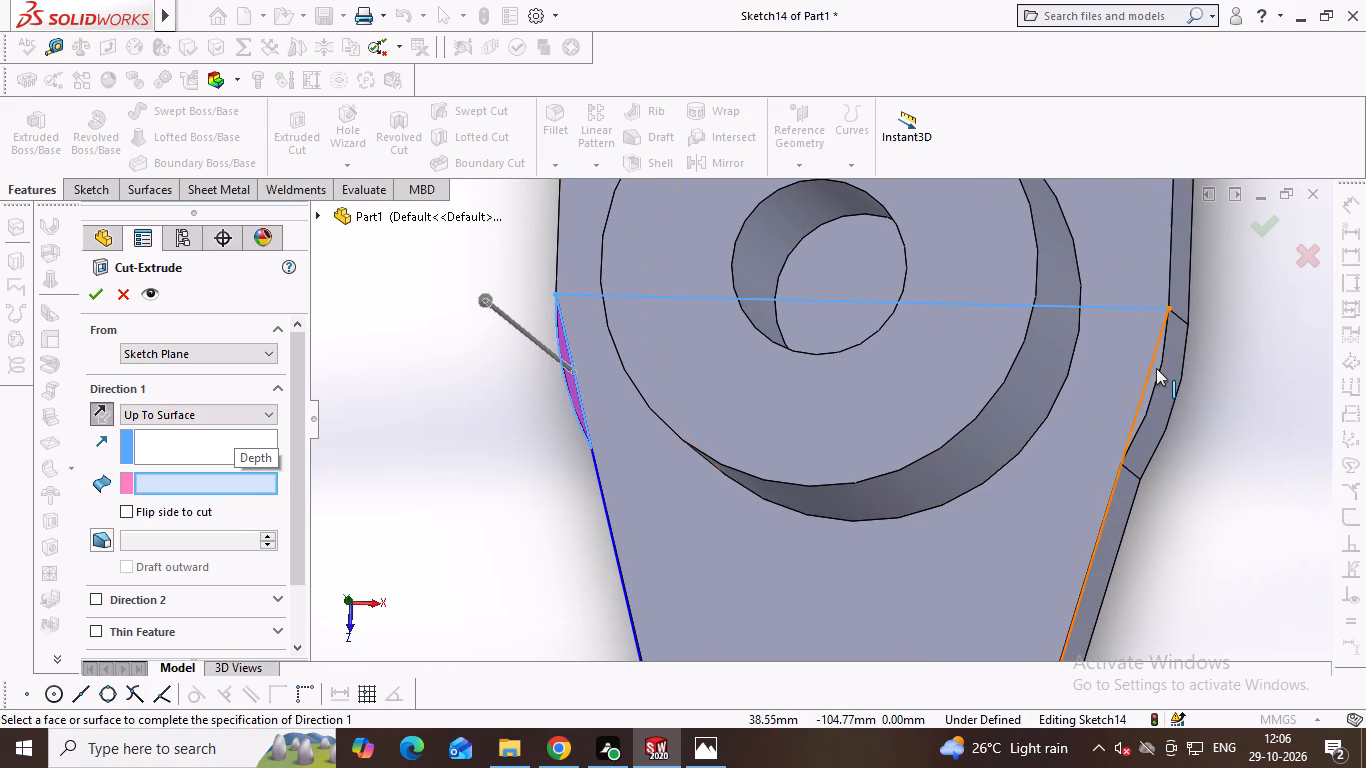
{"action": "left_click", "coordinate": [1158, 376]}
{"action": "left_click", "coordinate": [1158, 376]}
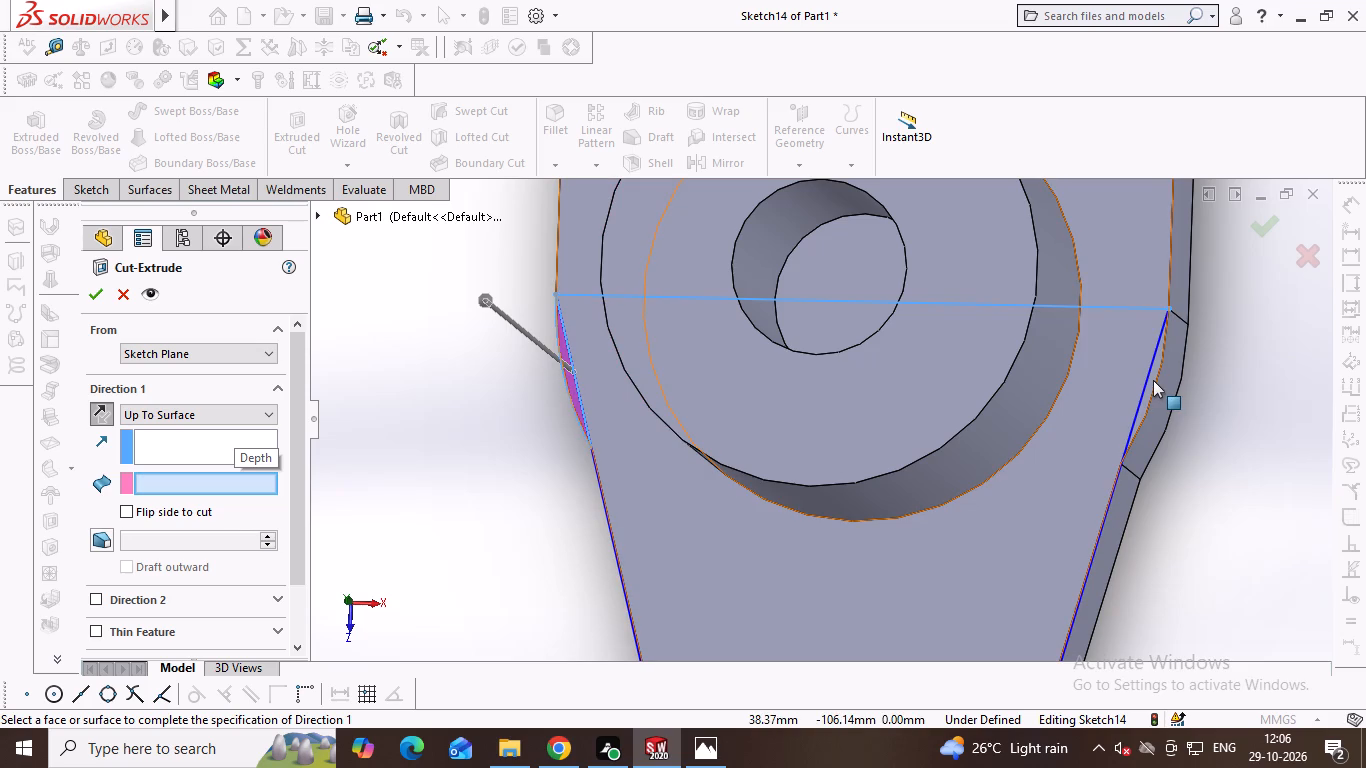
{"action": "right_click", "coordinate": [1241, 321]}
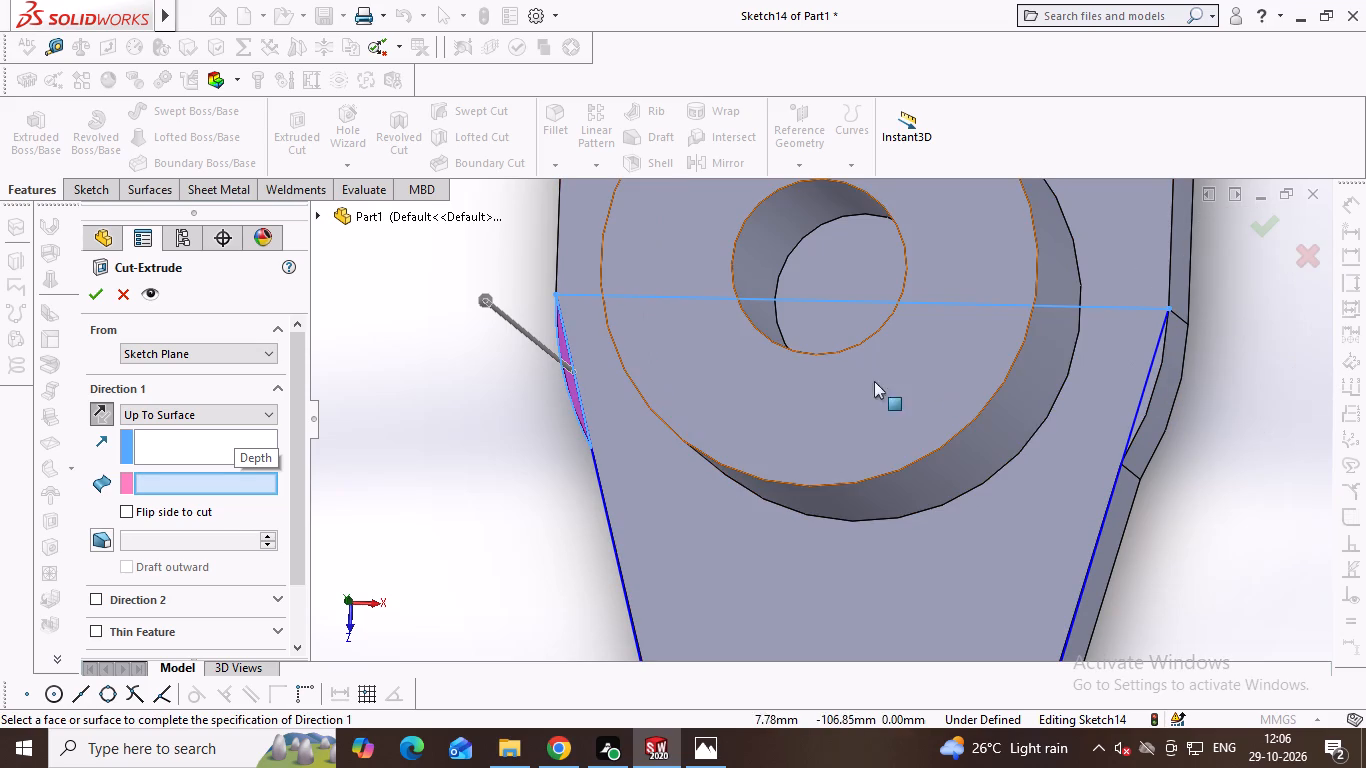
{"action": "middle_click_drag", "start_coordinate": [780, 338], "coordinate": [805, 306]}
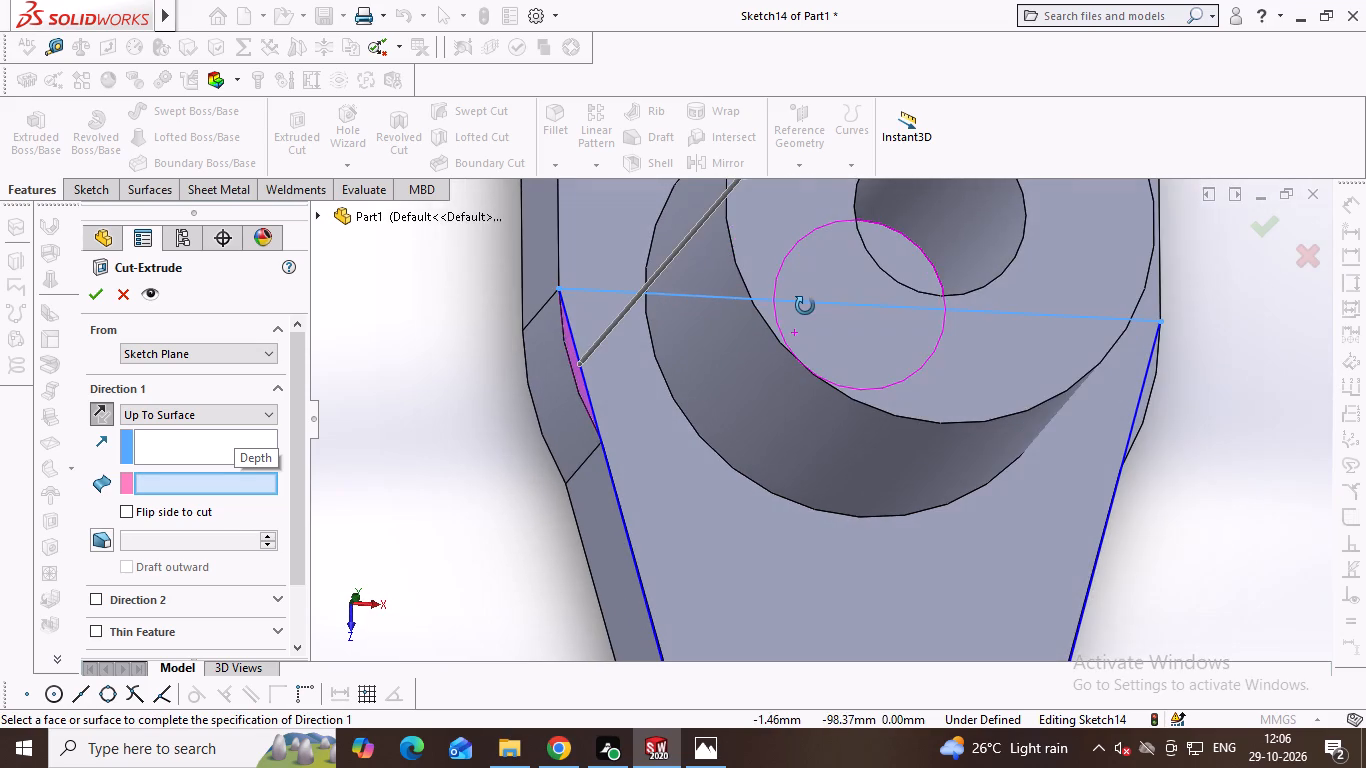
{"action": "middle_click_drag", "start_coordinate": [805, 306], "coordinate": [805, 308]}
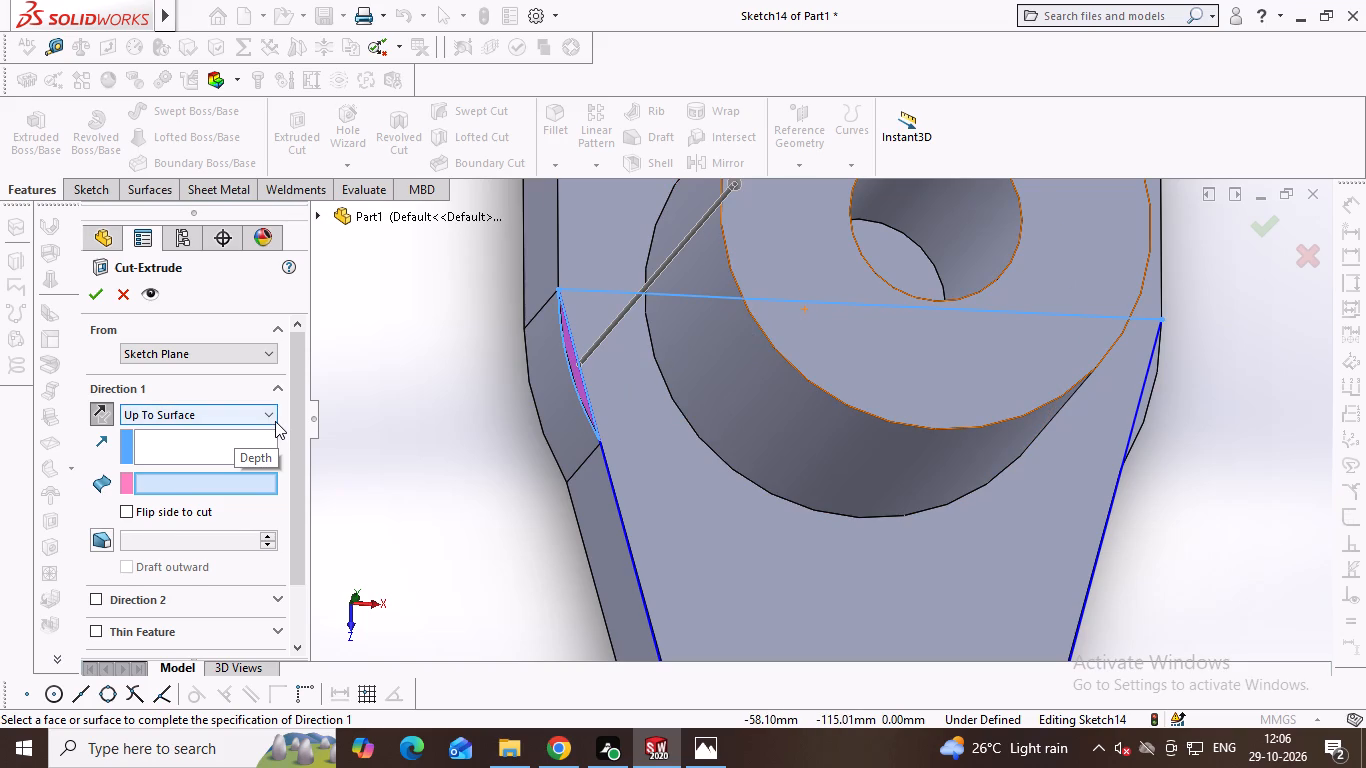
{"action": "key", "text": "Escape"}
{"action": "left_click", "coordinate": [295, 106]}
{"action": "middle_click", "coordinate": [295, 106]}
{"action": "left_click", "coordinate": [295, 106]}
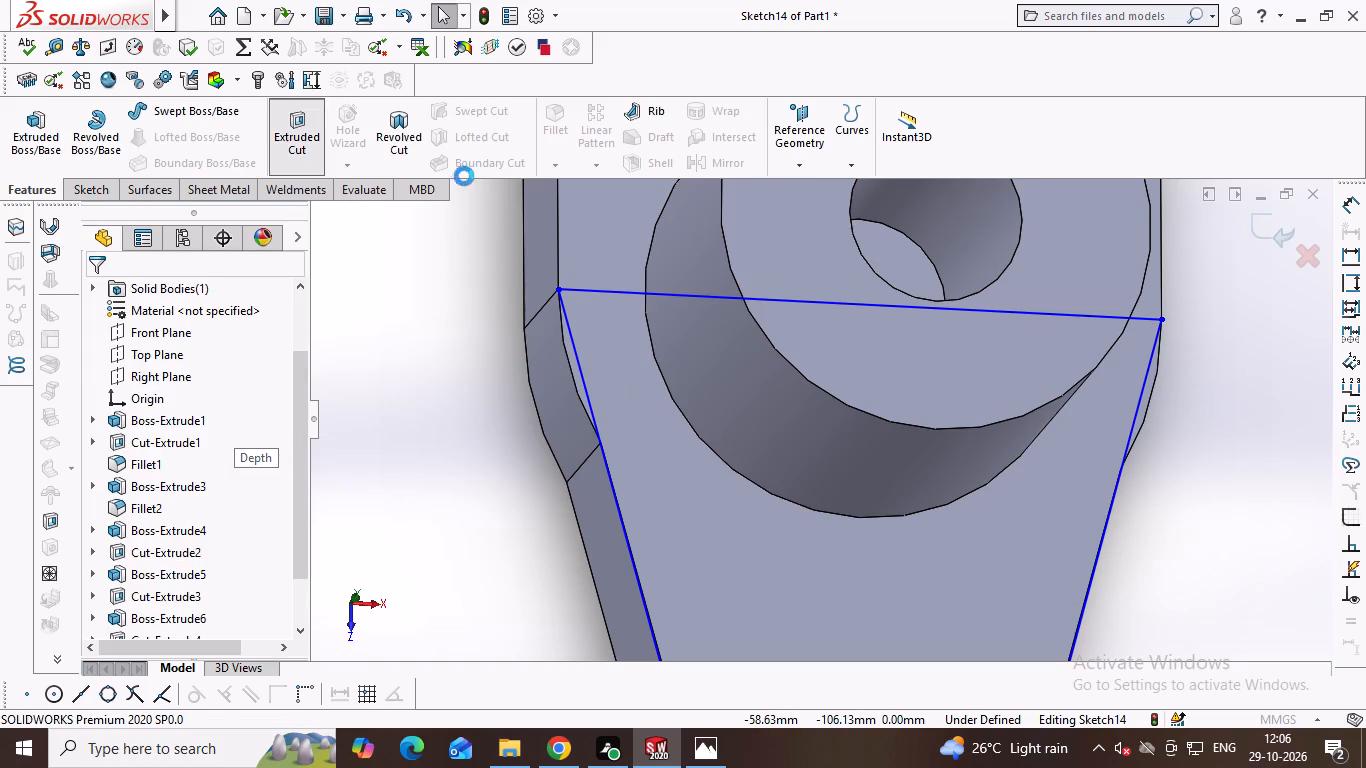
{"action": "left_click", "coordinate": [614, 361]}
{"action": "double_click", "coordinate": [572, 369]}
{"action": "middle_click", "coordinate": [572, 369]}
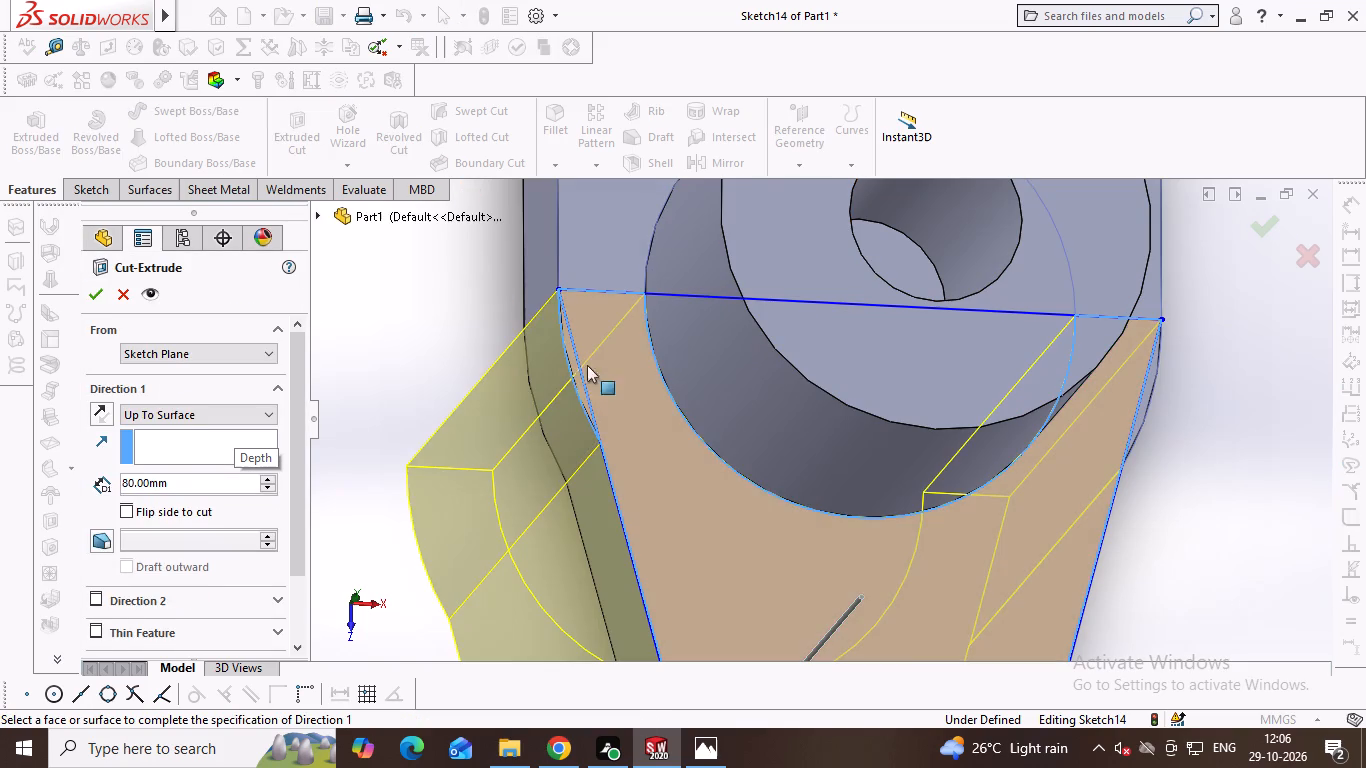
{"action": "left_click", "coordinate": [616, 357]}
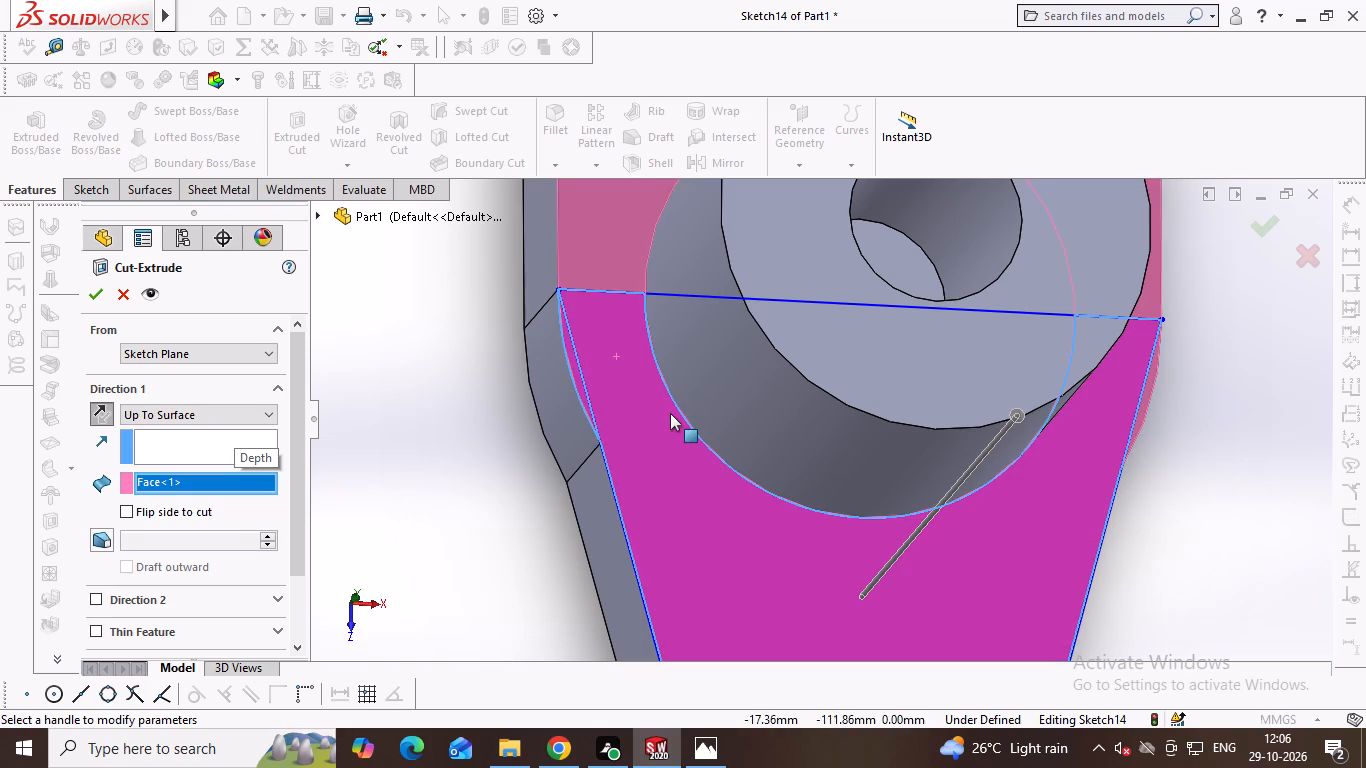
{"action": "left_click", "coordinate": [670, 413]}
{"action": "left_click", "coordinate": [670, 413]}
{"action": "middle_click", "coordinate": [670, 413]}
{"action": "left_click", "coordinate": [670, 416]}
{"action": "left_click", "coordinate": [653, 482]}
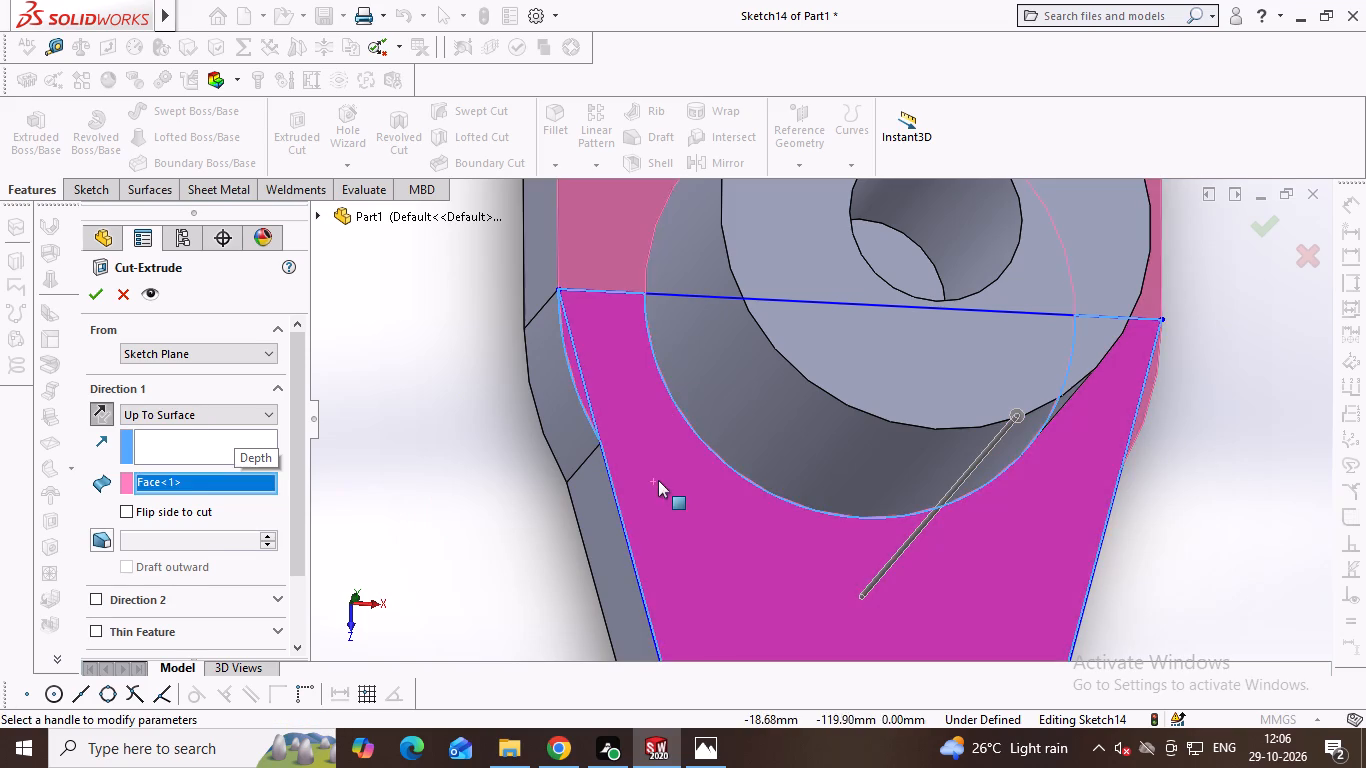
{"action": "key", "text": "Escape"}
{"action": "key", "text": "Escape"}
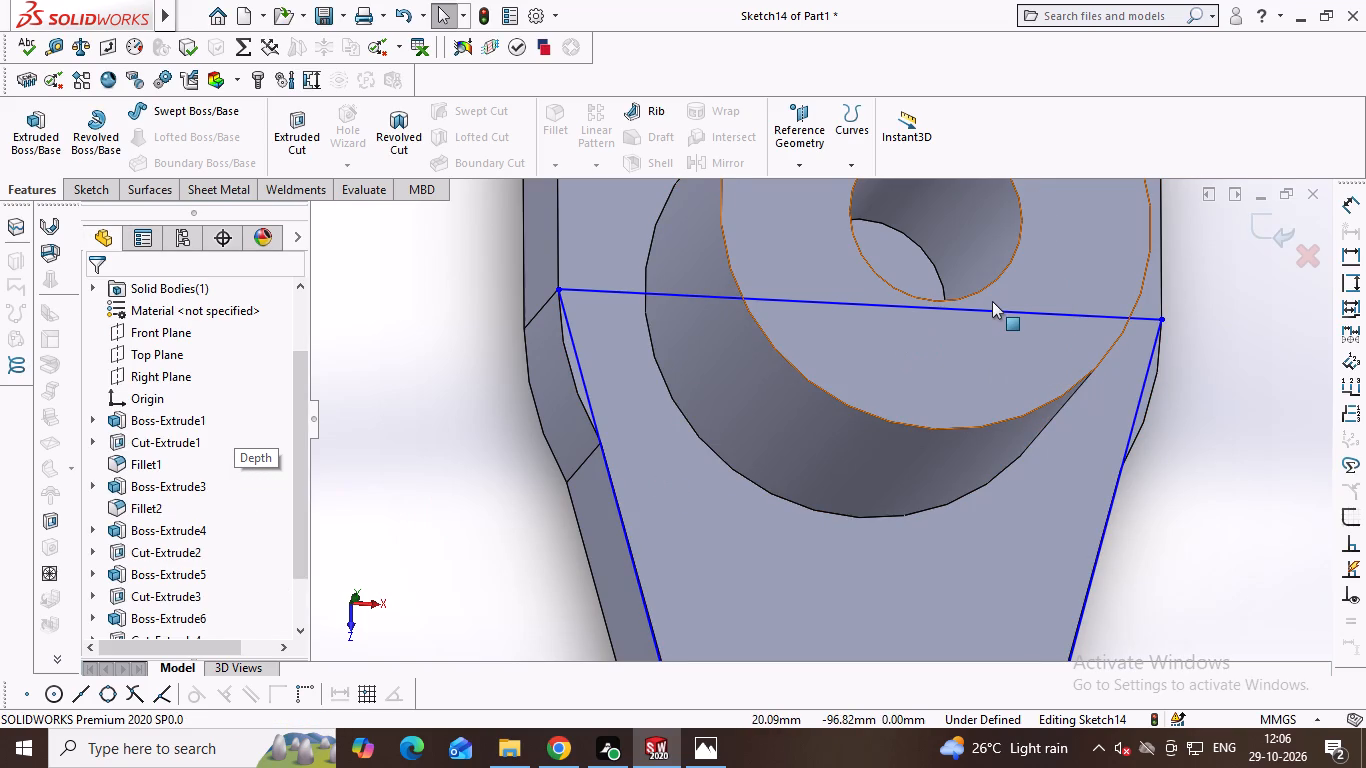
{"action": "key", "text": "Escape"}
Undo the taper profile's lines one by one until the whole sketch on the base plate is removed.
{"action": "key", "text": "ctrl+z"}
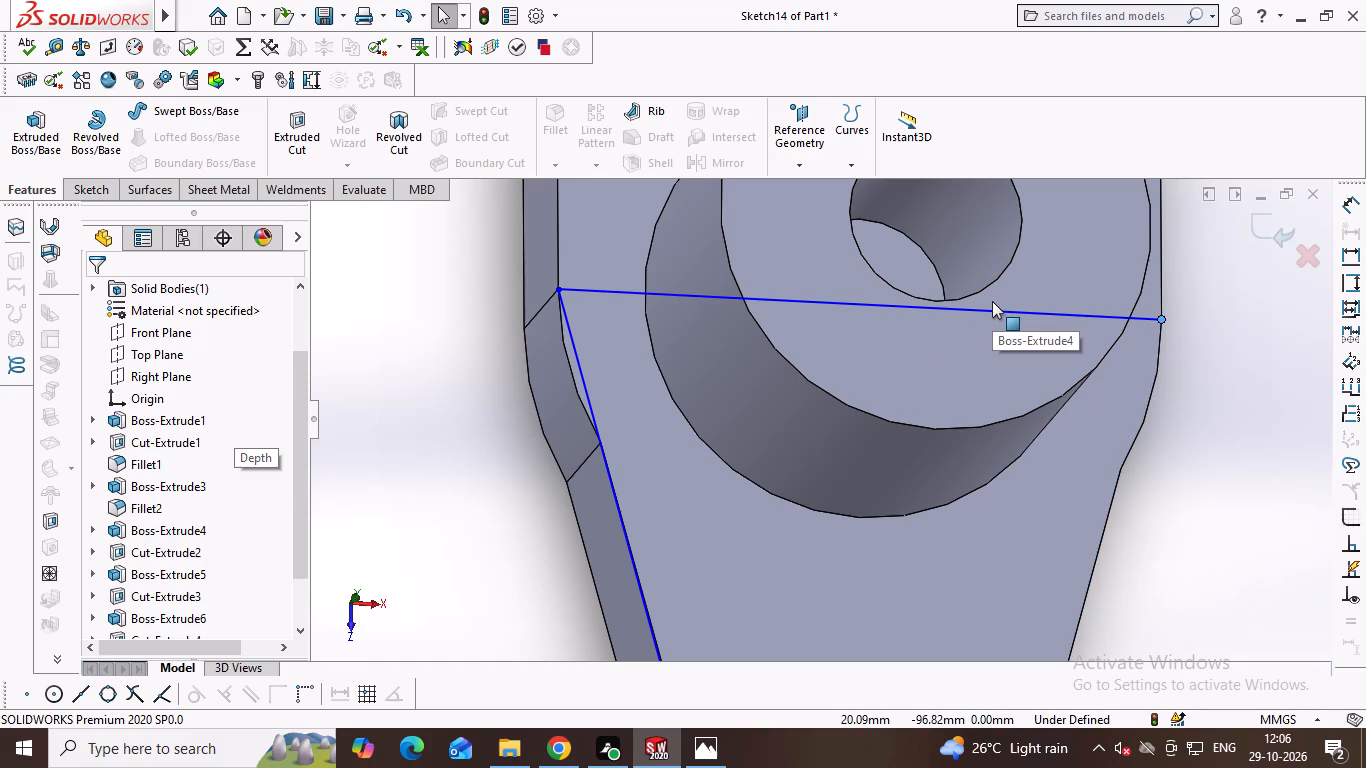
{"action": "key", "text": "ctrl+z"}
{"action": "key", "text": "ctrl+z"}
{"action": "key", "text": "ctrl+z"}
{"action": "key", "text": "ctrl+z"}
{"action": "middle_click", "coordinate": [1002, 296]}
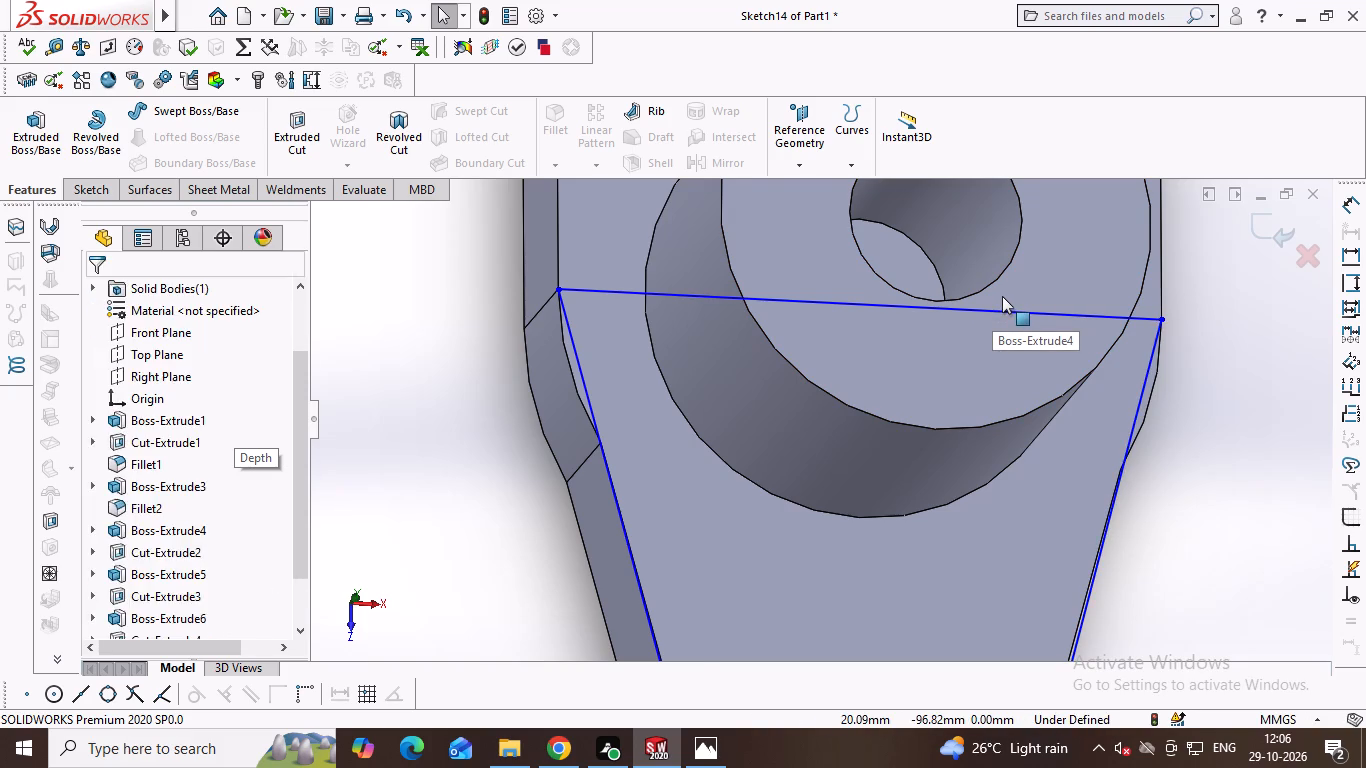
{"action": "middle_click", "coordinate": [1002, 296]}
{"action": "middle_click", "coordinate": [1002, 295]}
{"action": "key", "text": "ctrl+z"}
{"action": "key", "text": "ctrl+z"}
{"action": "key", "text": "ctrl+z"}
{"action": "key", "text": "ctrl+z"}
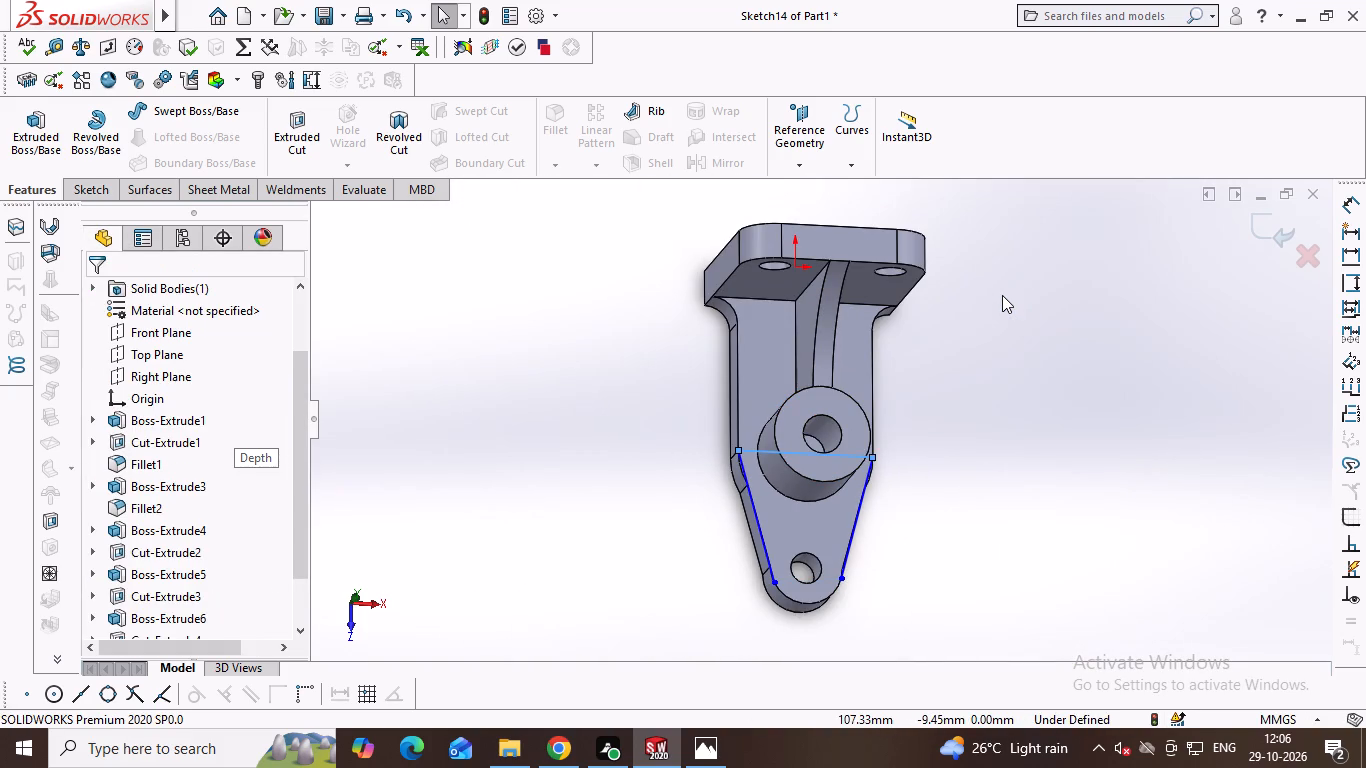
{"action": "key", "text": "ctrl+z"}
{"action": "key", "text": "ctrl+z"}
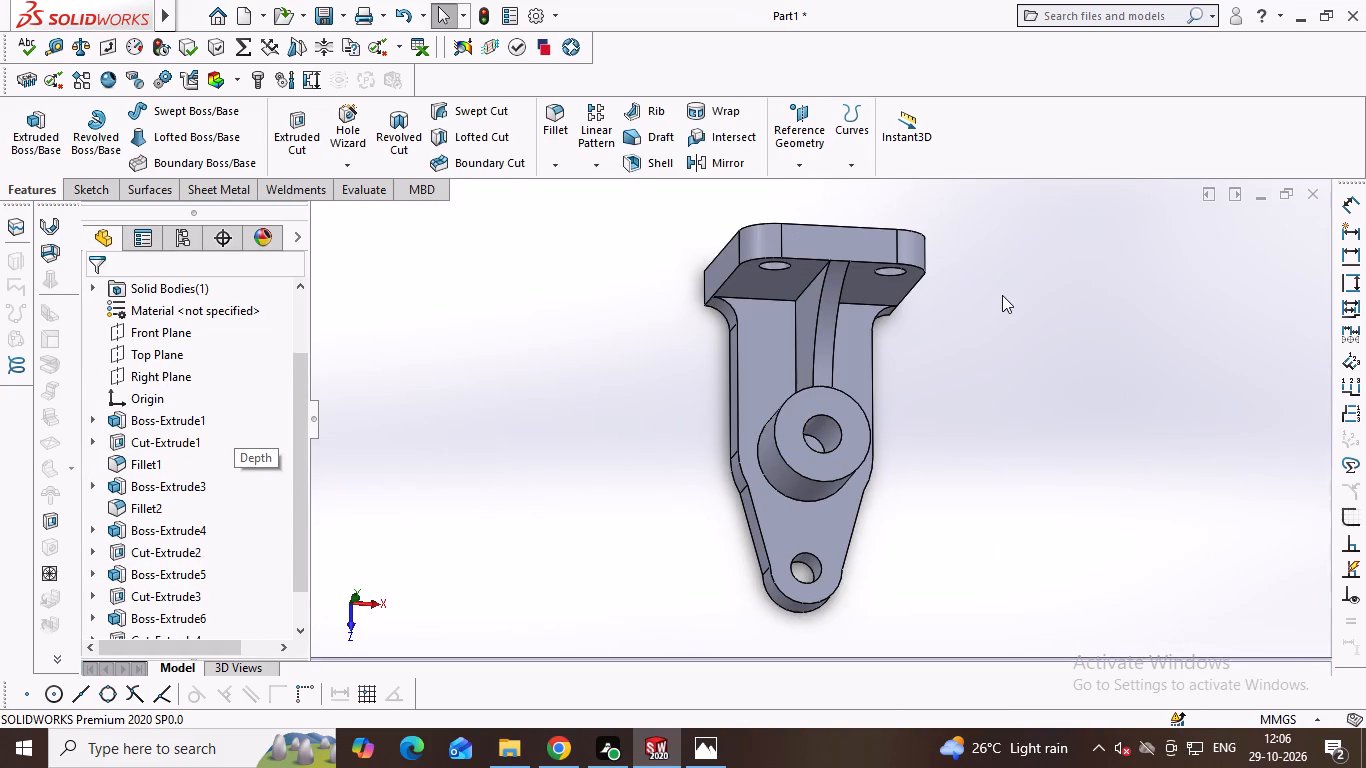
Inspect the bracket from several angles and compare it with the reference drawing in Photos.
{"action": "middle_click_drag", "start_coordinate": [1002, 295], "coordinate": [959, 150]}
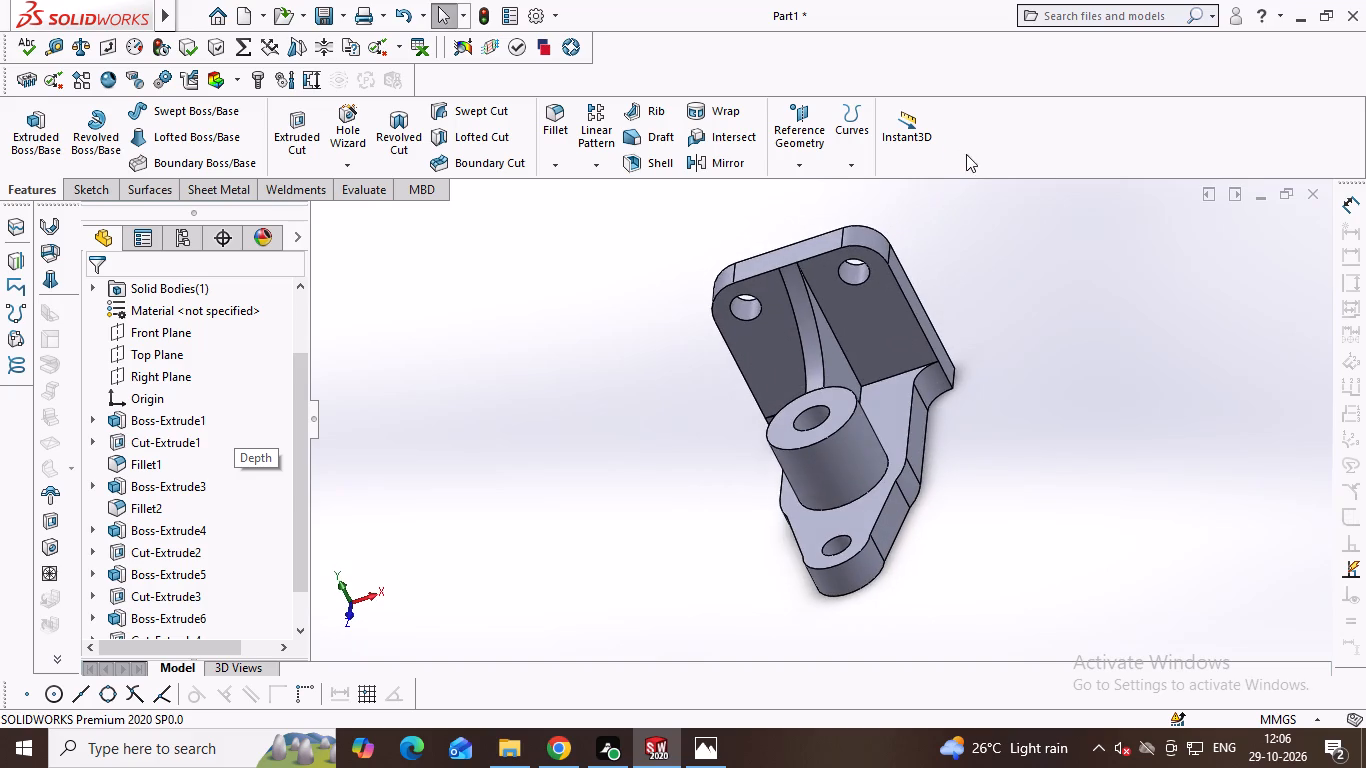
{"action": "middle_click_drag", "start_coordinate": [932, 260], "coordinate": [831, 277]}
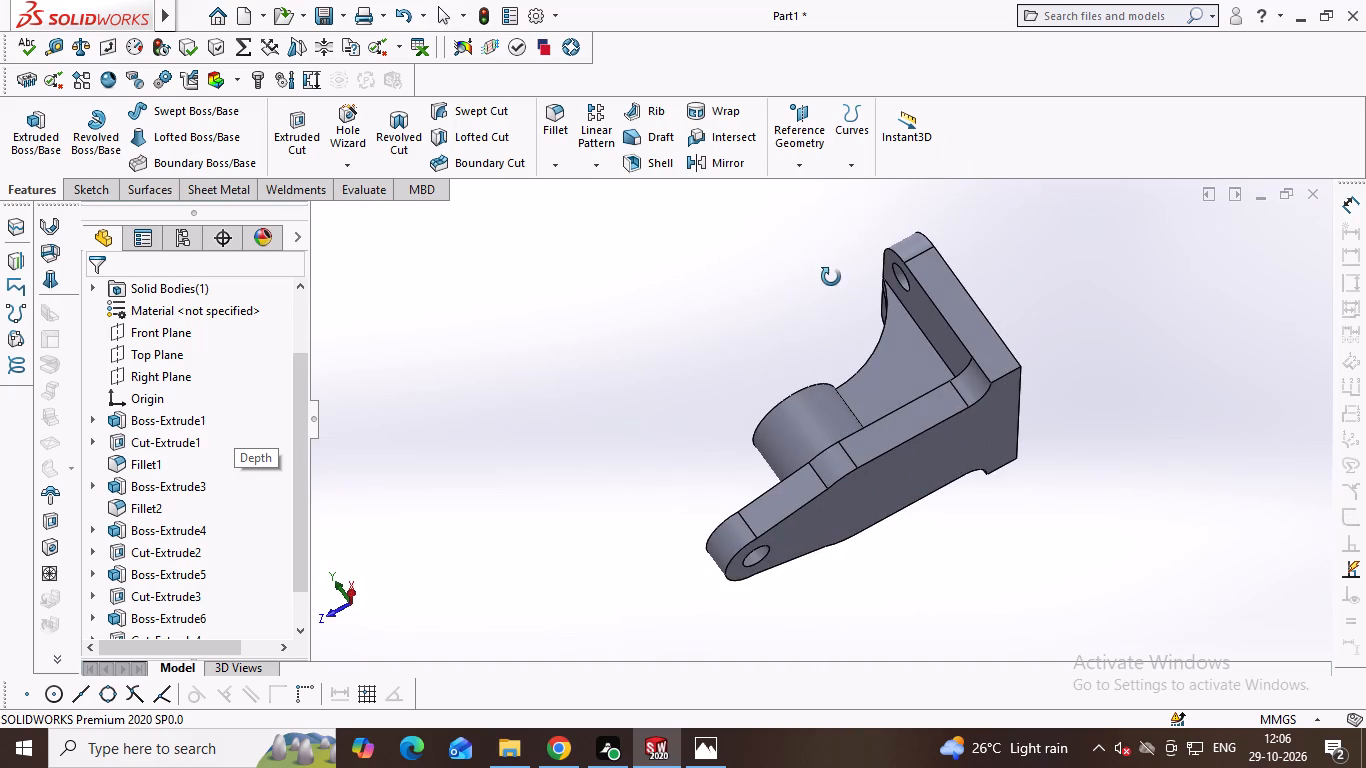
{"action": "middle_click_drag", "start_coordinate": [831, 277], "coordinate": [924, 499]}
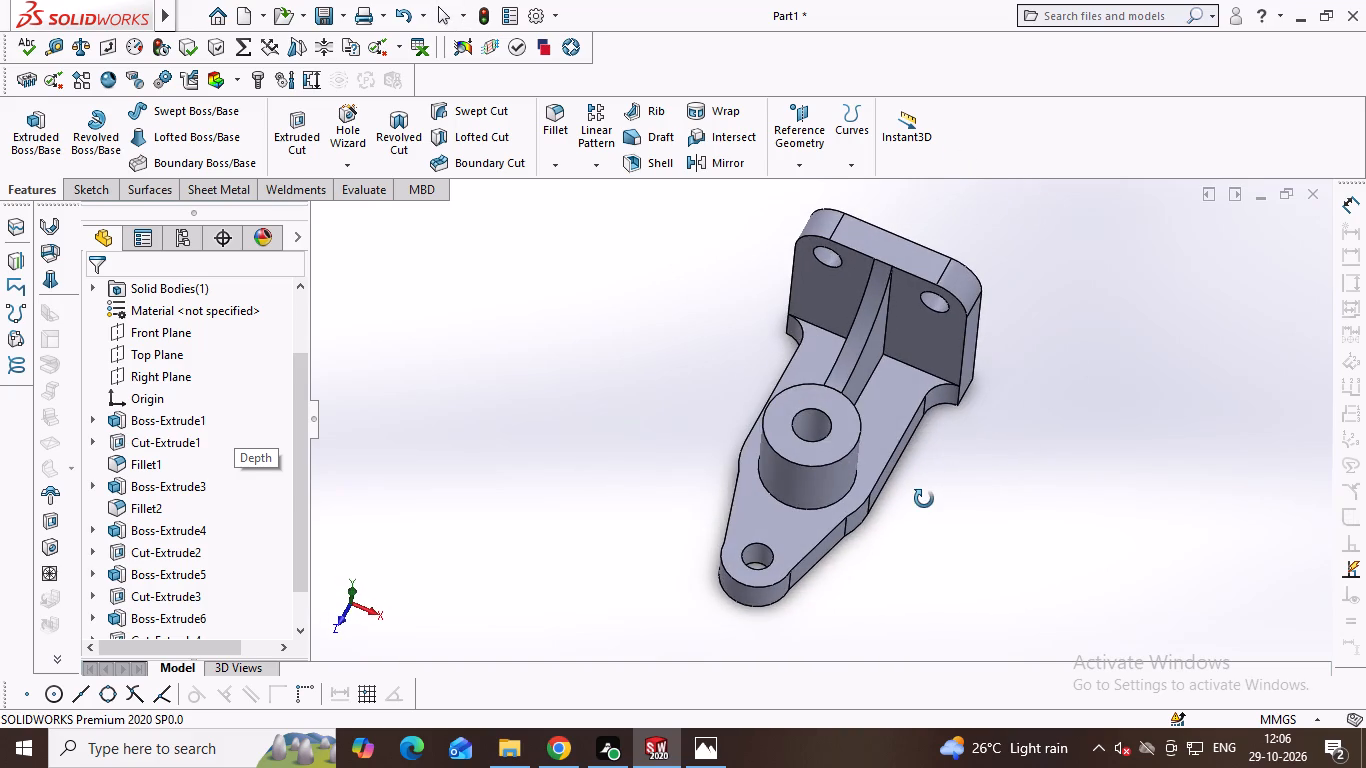
{"action": "middle_click_drag", "start_coordinate": [924, 499], "coordinate": [891, 404]}
{"action": "key", "text": "alt+Tab"}
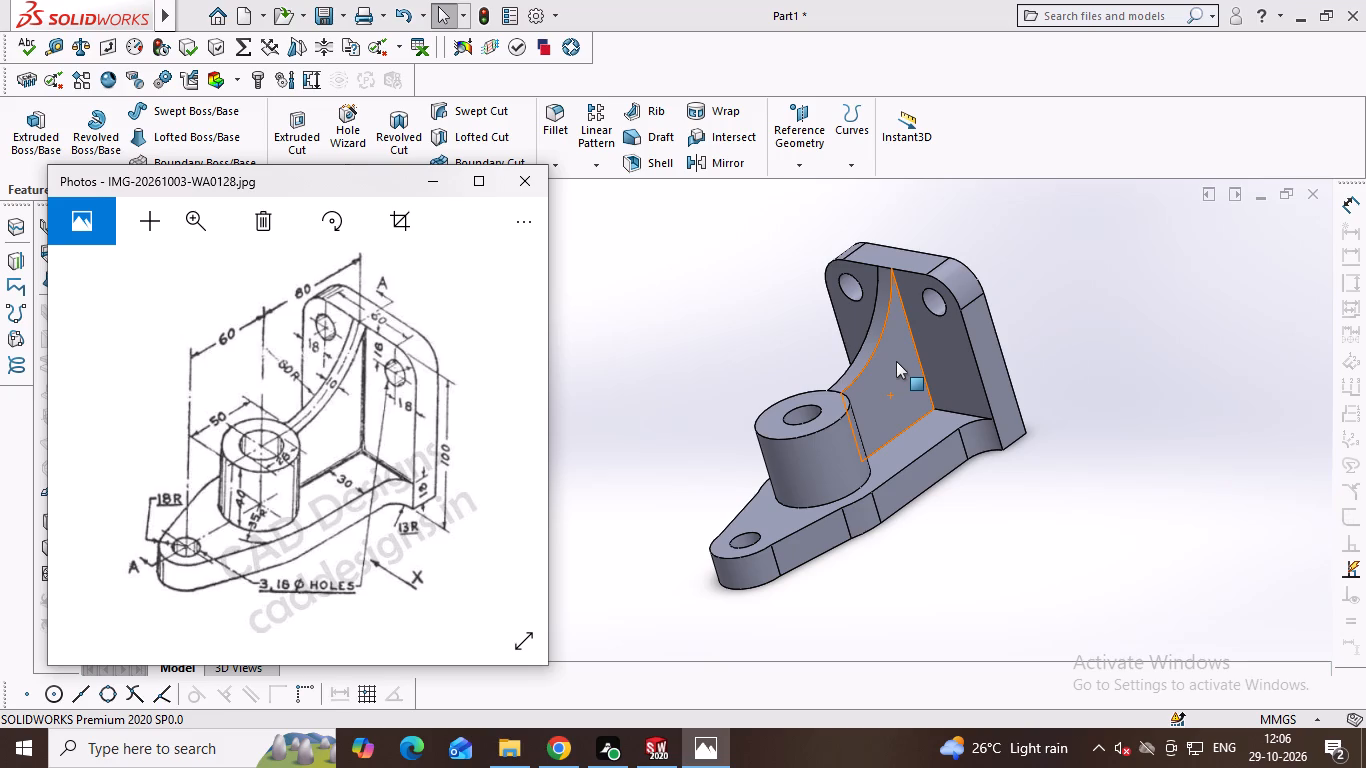
{"action": "key", "text": "alt+Tab"}
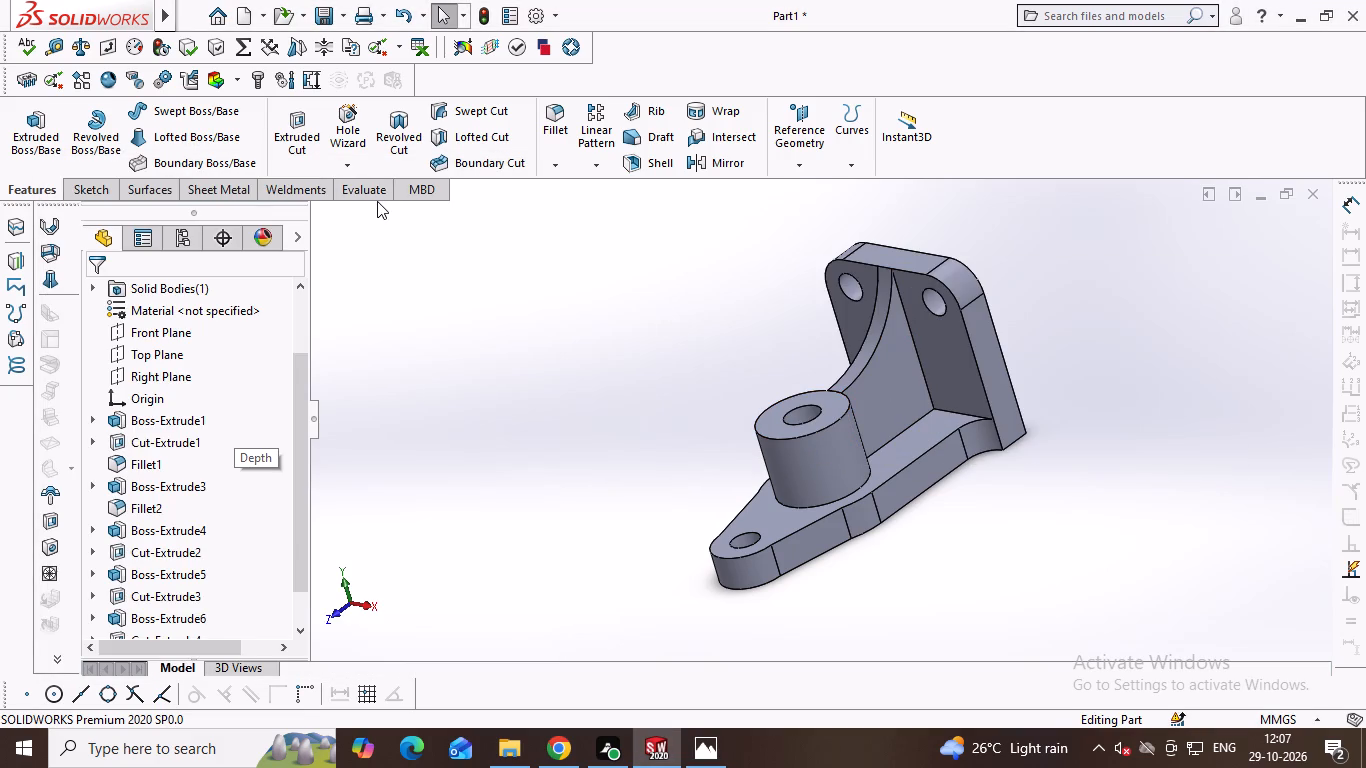
Save the bracket as a PDF named Part27 in the done folder.
{"action": "key", "text": "ctrl+s"}
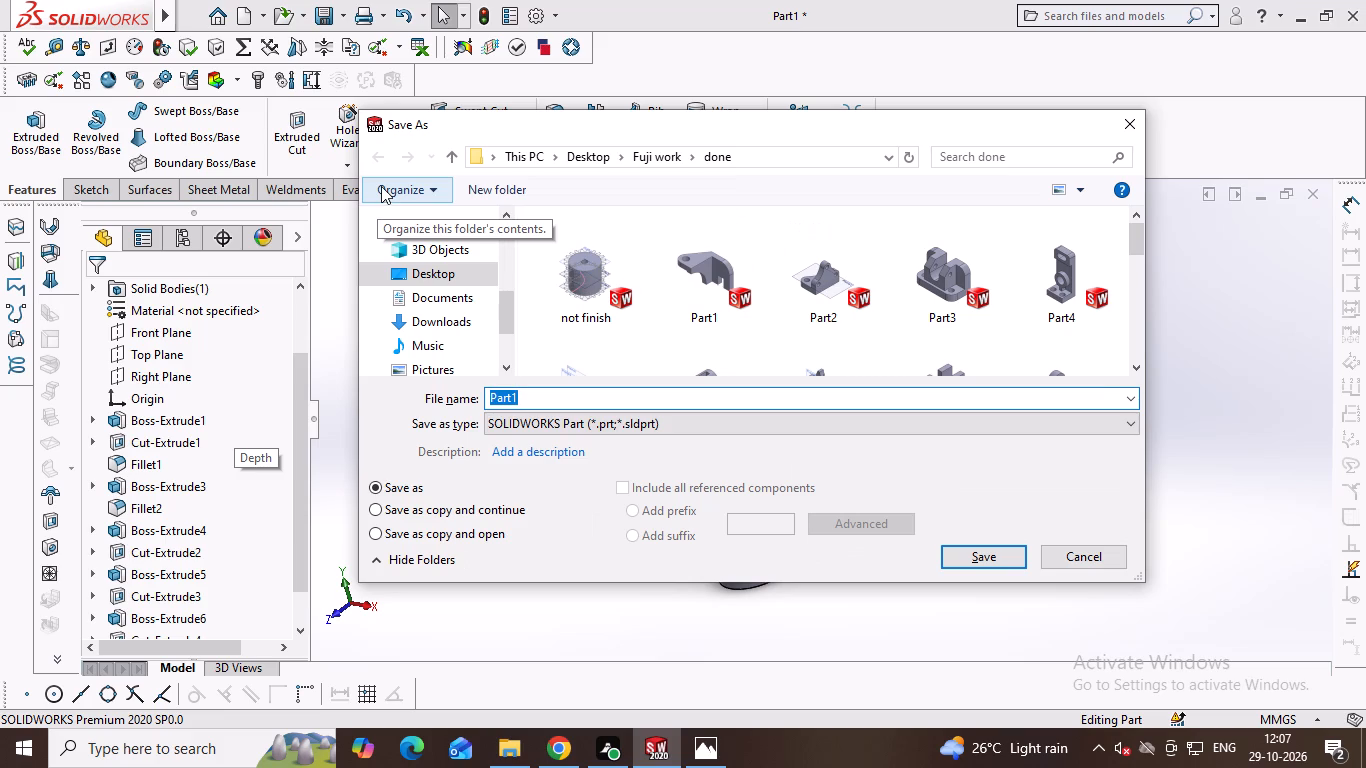
{"action": "double_click", "coordinate": [758, 434]}
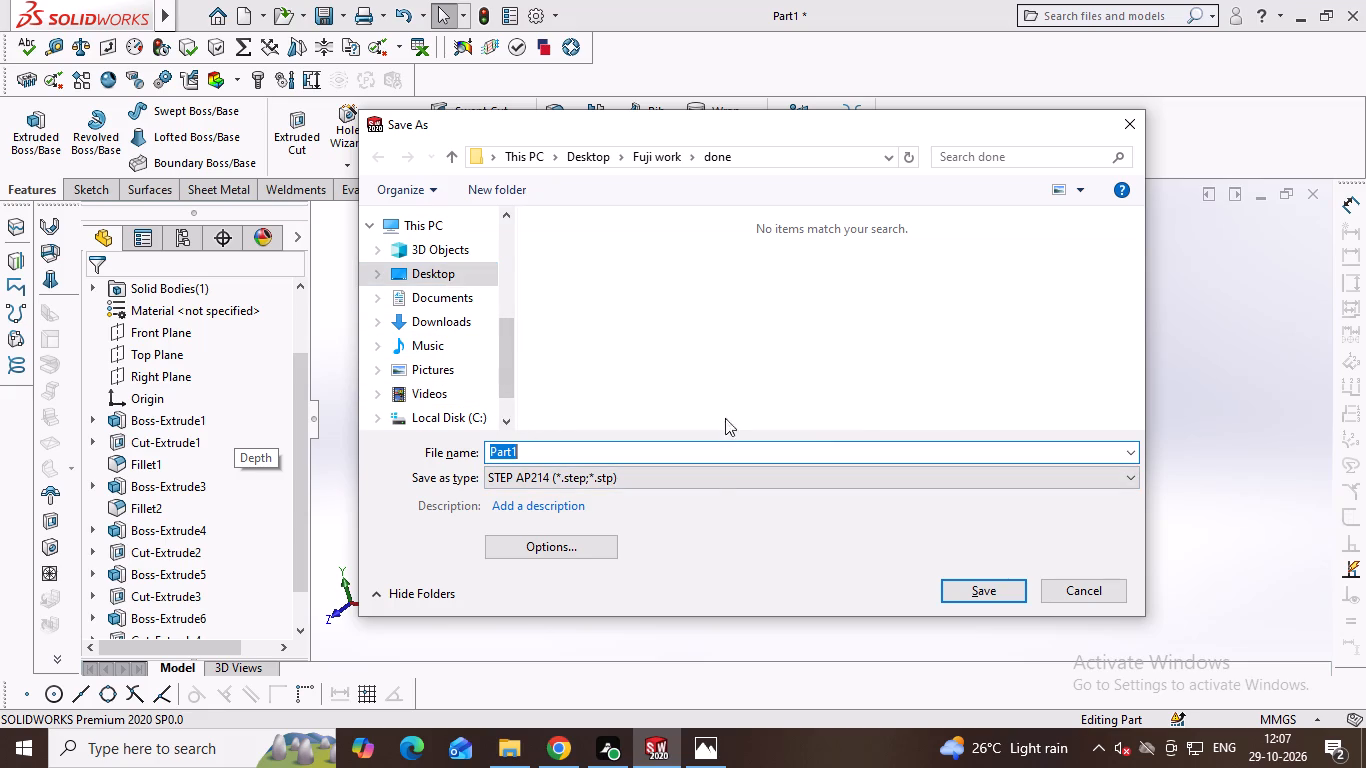
{"action": "left_click", "coordinate": [710, 478]}
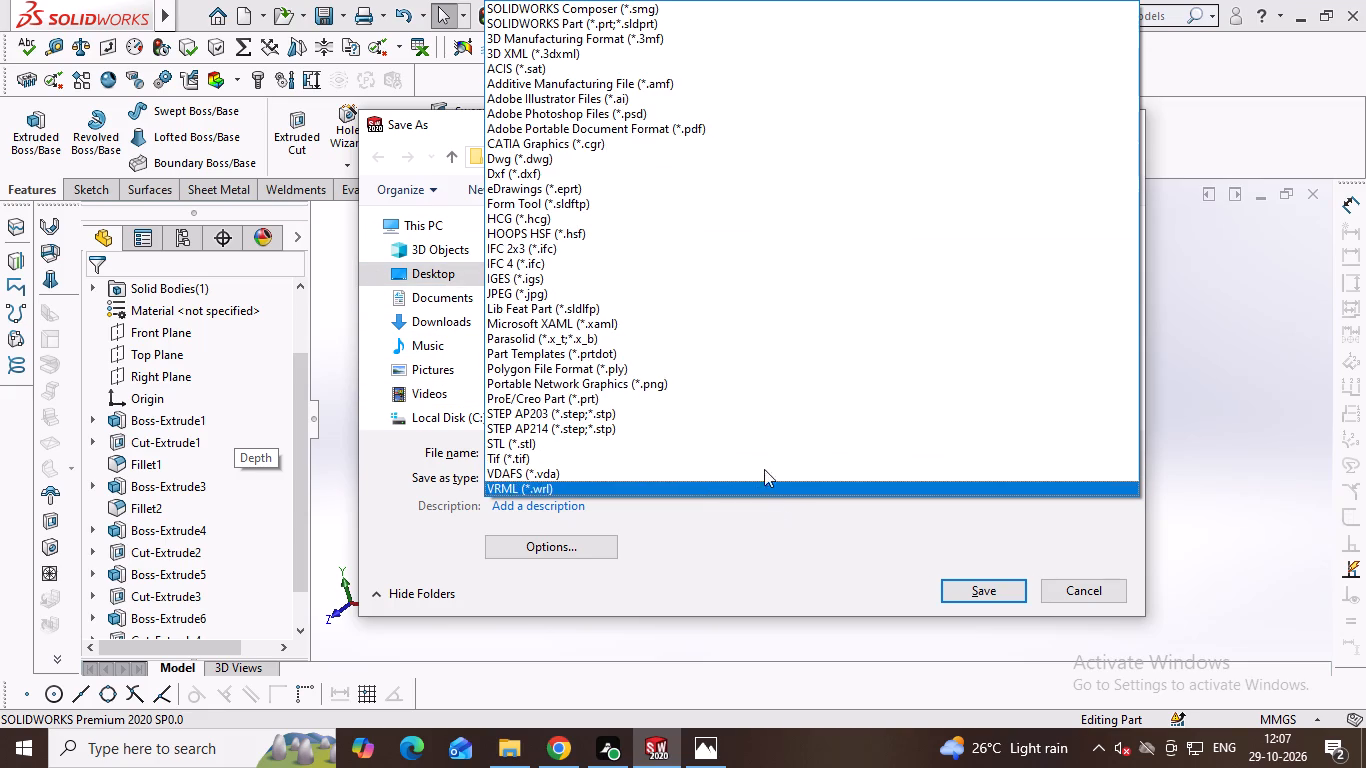
{"action": "left_click", "coordinate": [821, 122]}
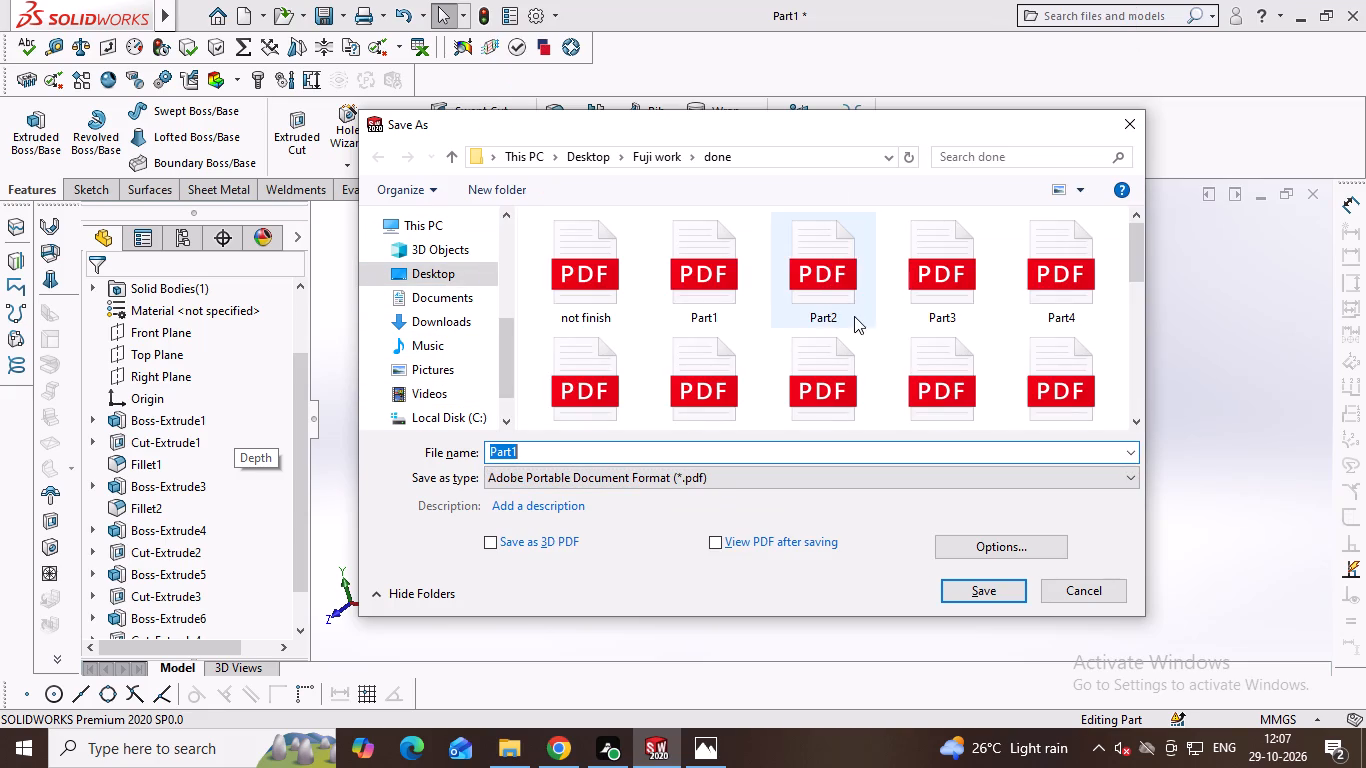
{"action": "left_click", "coordinate": [1142, 250]}
{"action": "middle_click", "coordinate": [1143, 250]}
{"action": "middle_click_drag", "start_coordinate": [1144, 277], "coordinate": [1142, 301]}
{"action": "left_click_drag", "start_coordinate": [1142, 301], "coordinate": [1138, 427]}
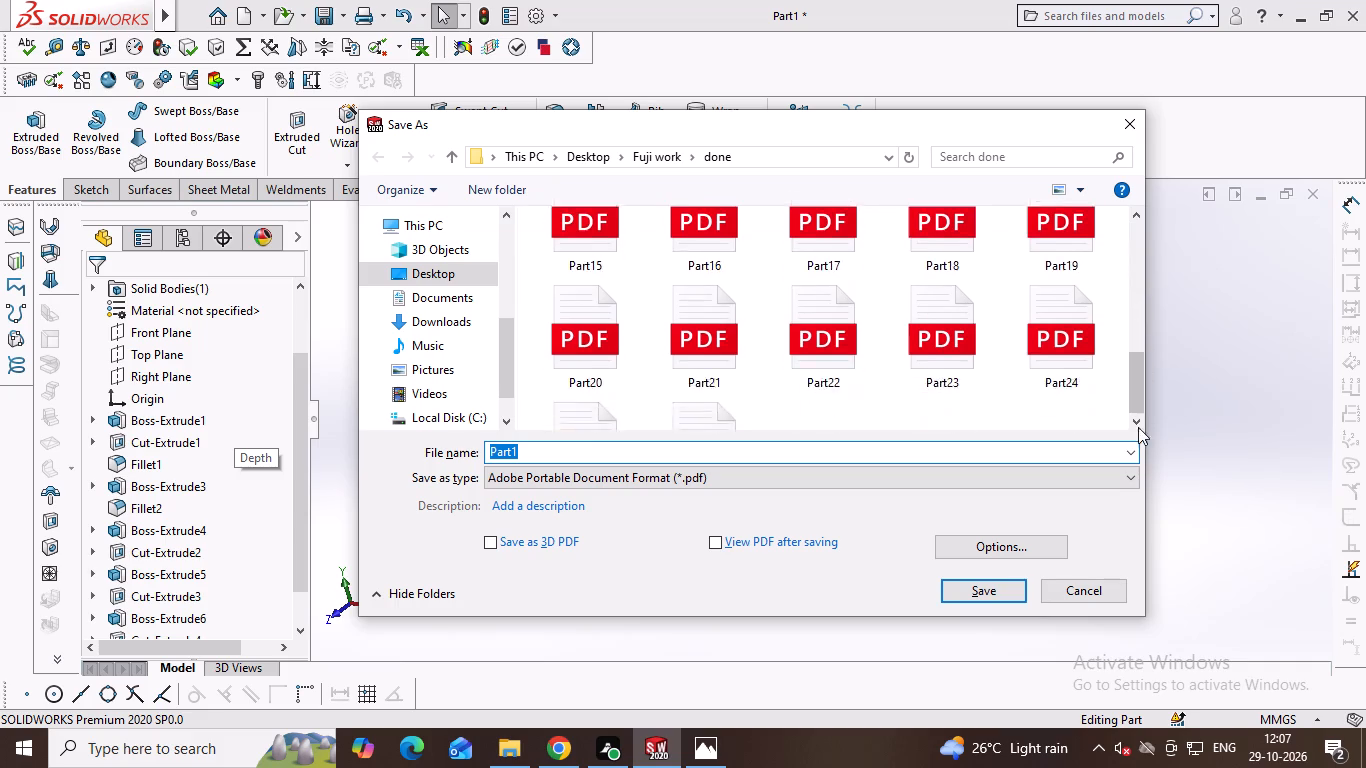
{"action": "left_click_drag", "start_coordinate": [1138, 427], "coordinate": [1140, 470]}
{"action": "left_click", "coordinate": [894, 449]}
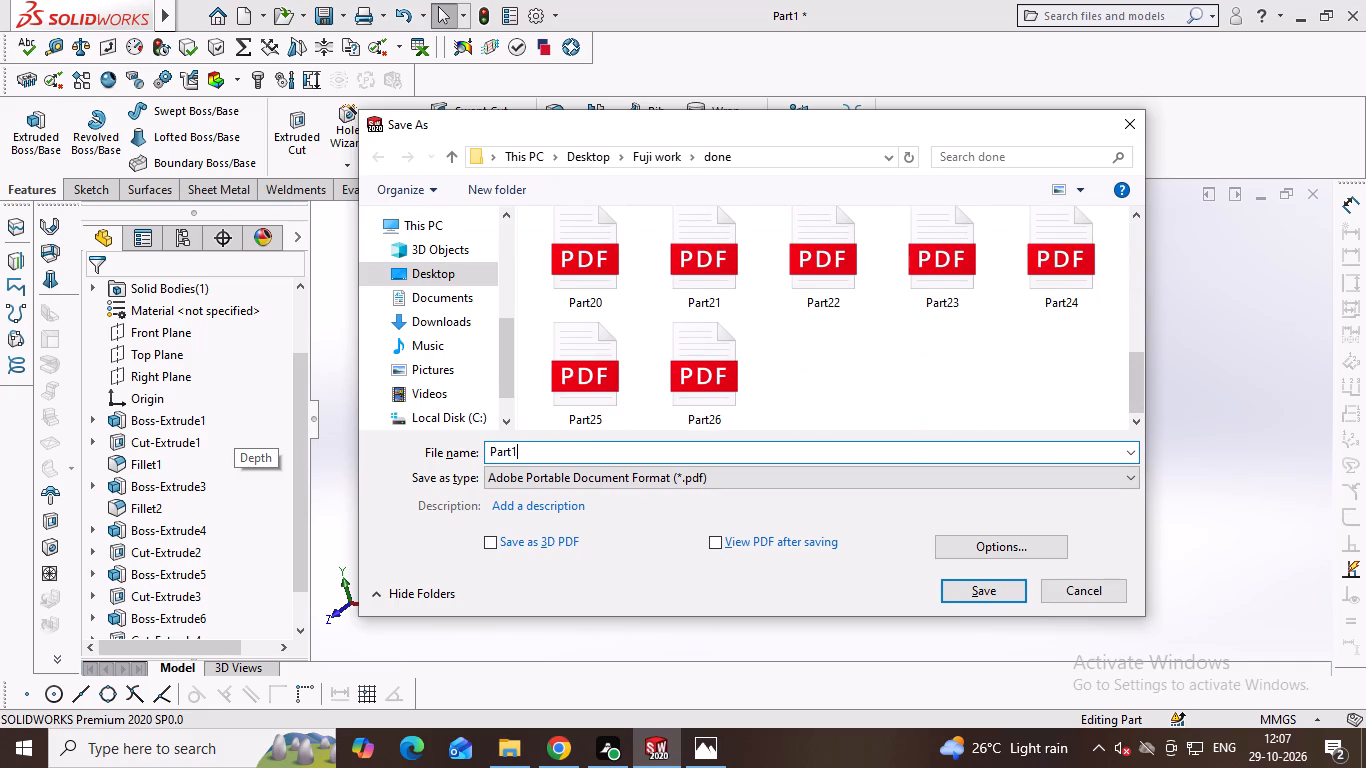
{"action": "key", "text": "BackSpace"}
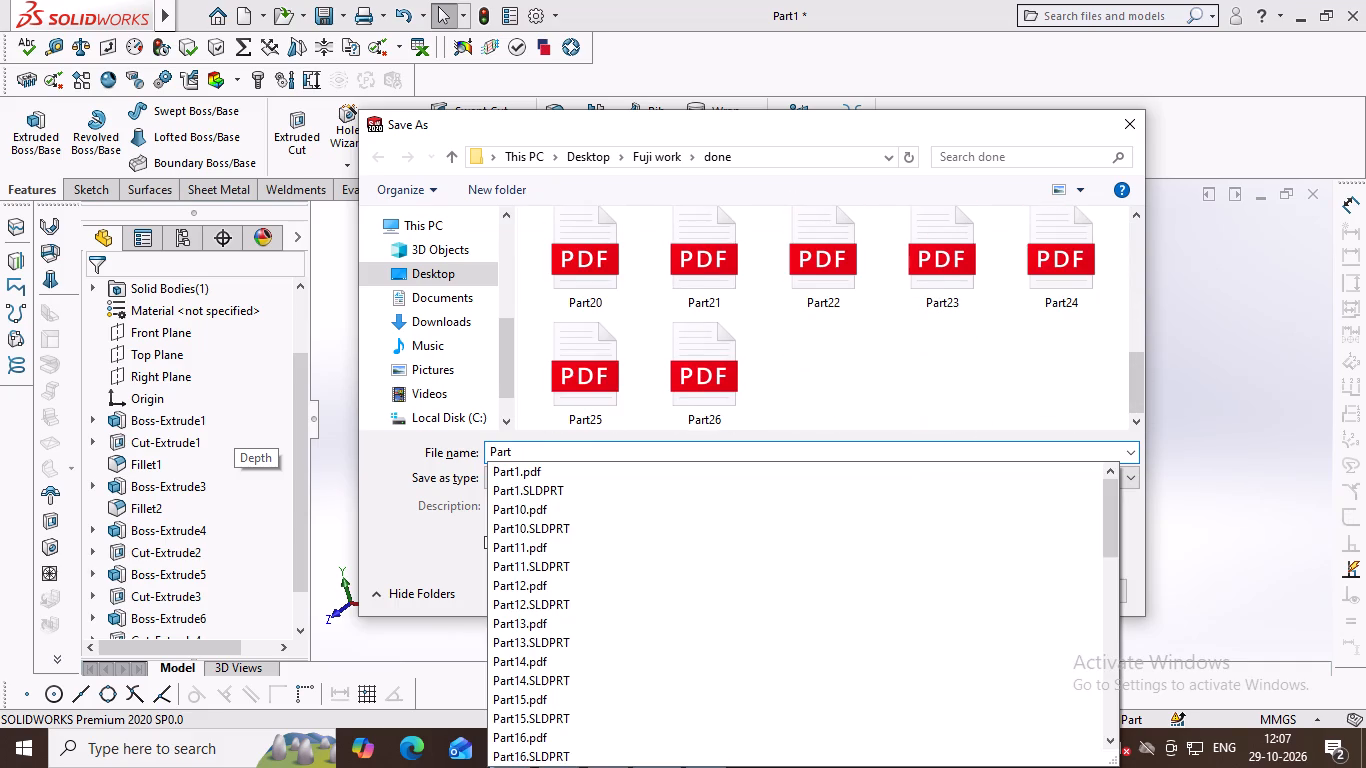
{"action": "type", "text": "27"}
{"action": "key", "text": "Return"}
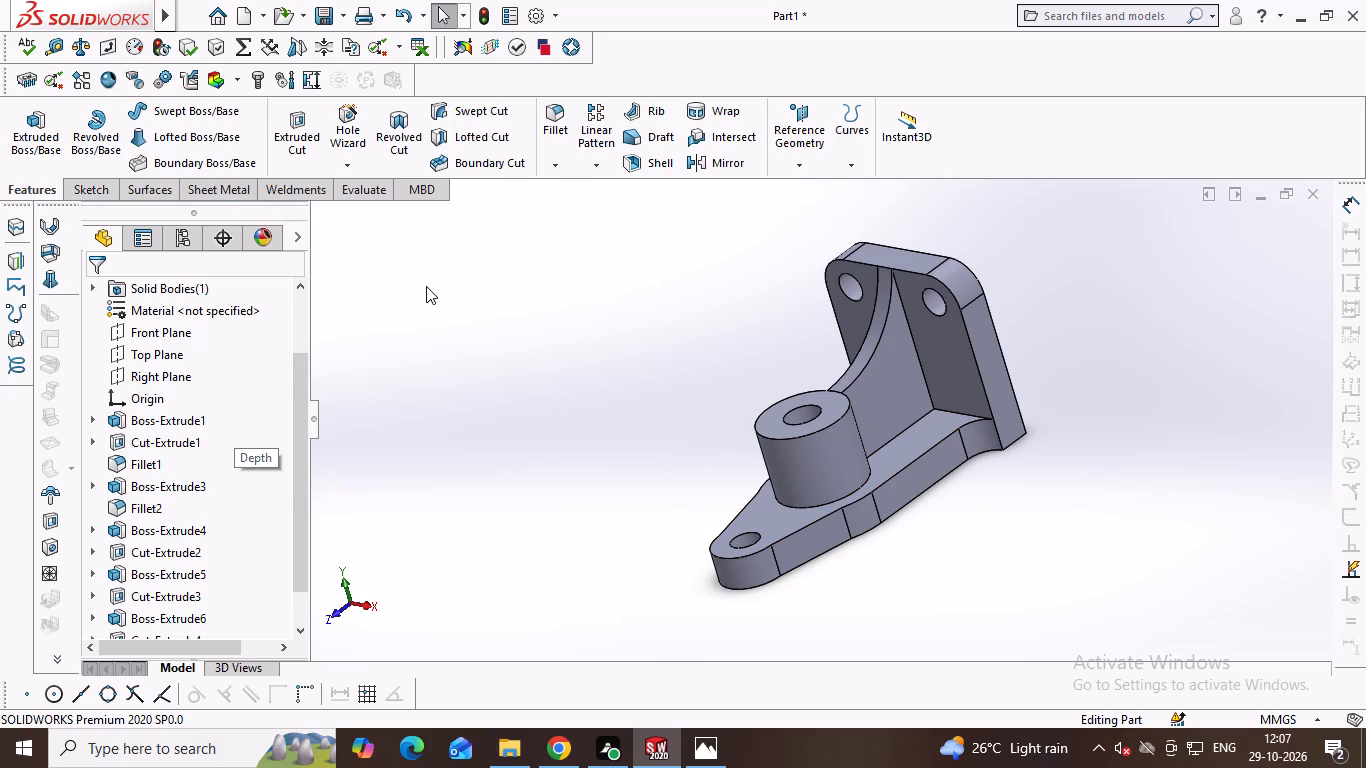
Save the bracket as a SOLIDWORKS part named Part27 in the done folder.
{"action": "key", "text": "ctrl+s"}
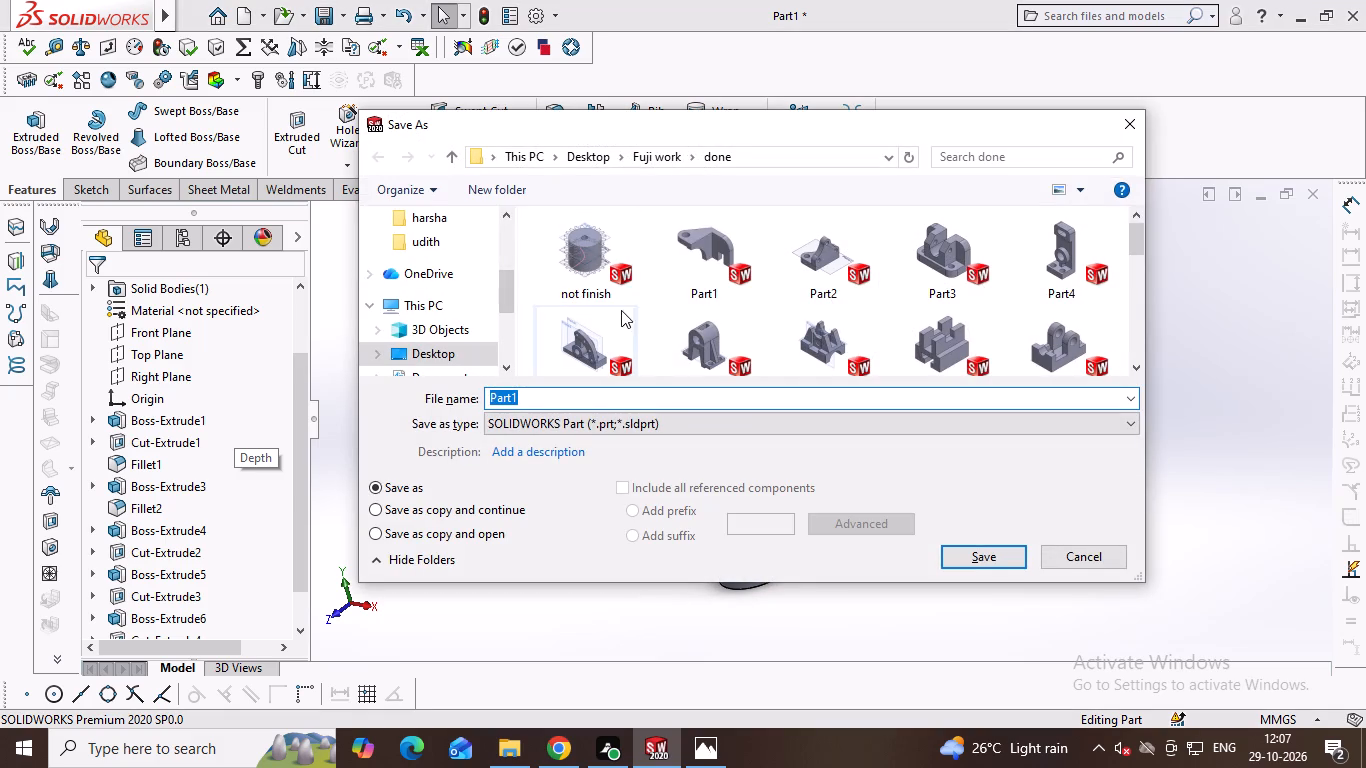
{"action": "left_click", "coordinate": [618, 400]}
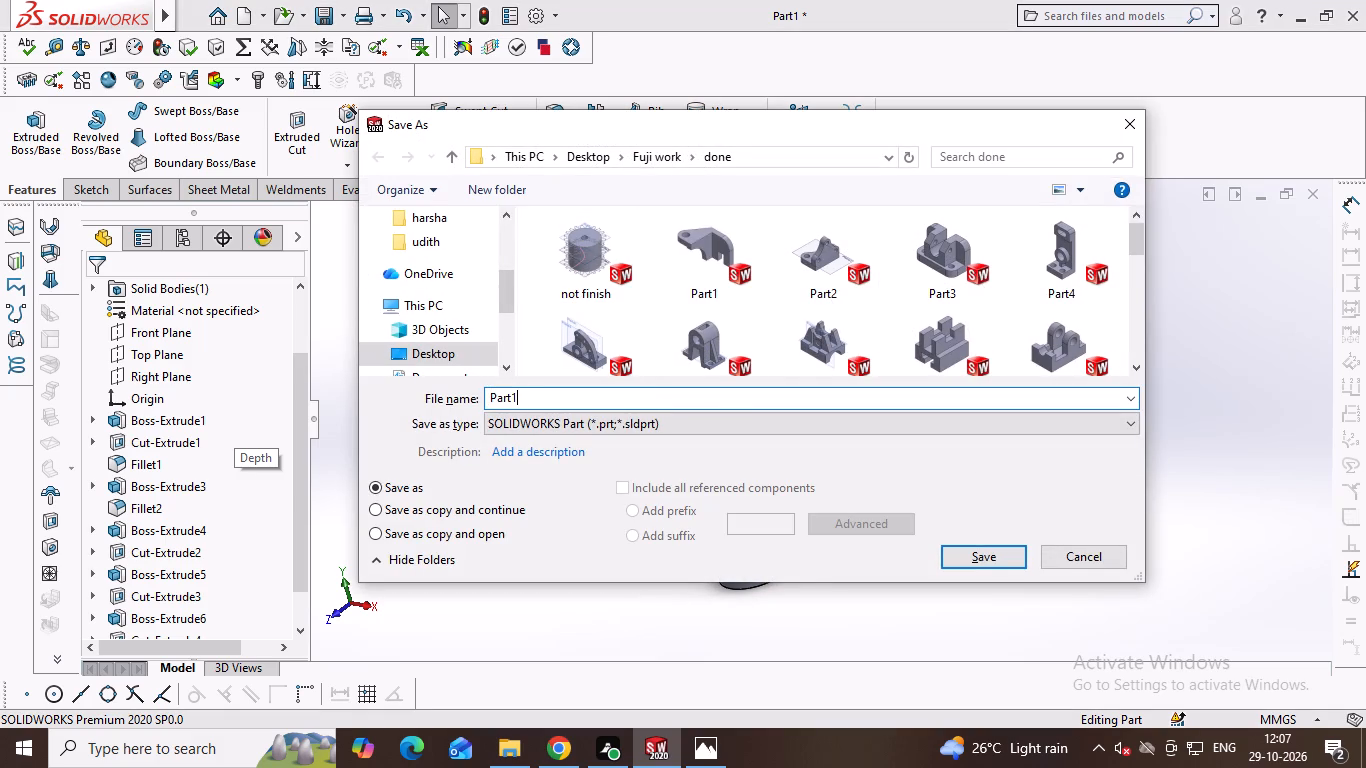
{"action": "key", "text": "BackSpace"}
{"action": "type", "text": "27"}
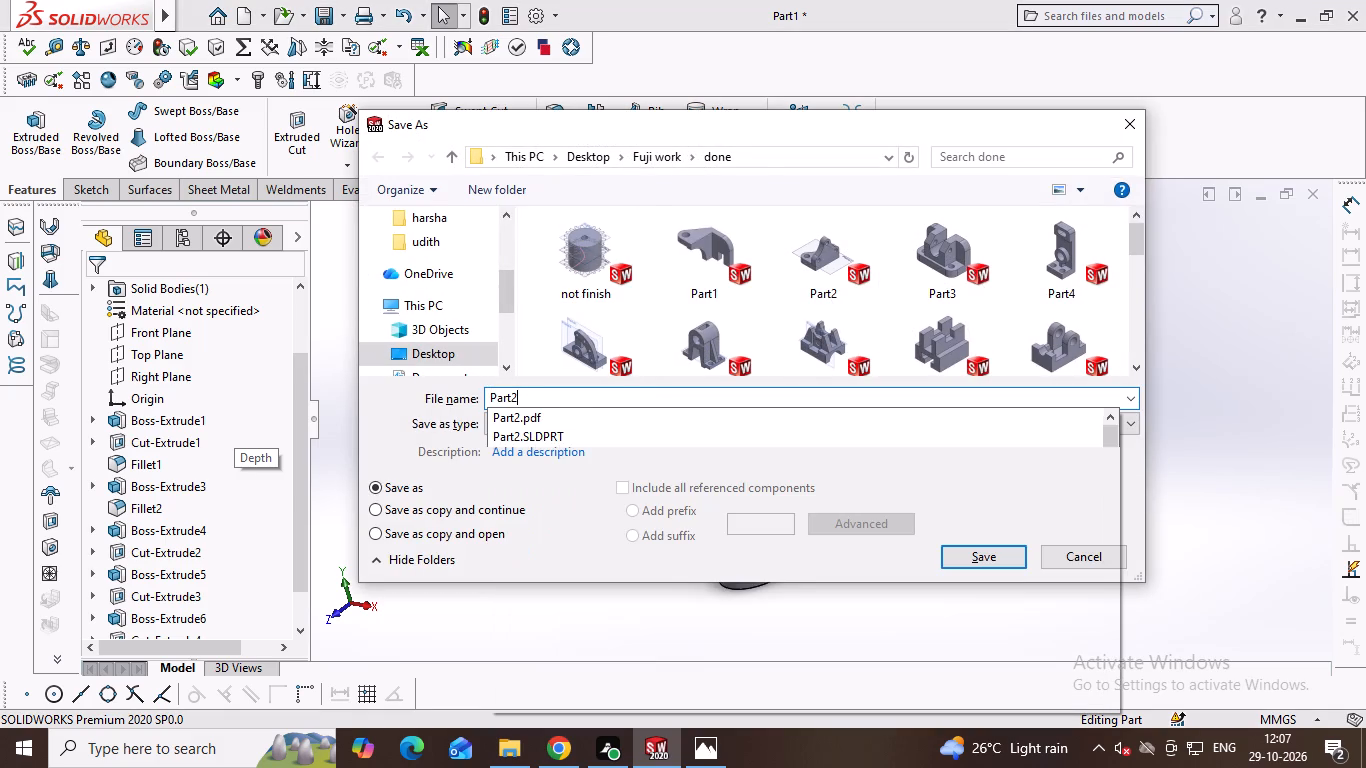
{"action": "key", "text": "Return"}
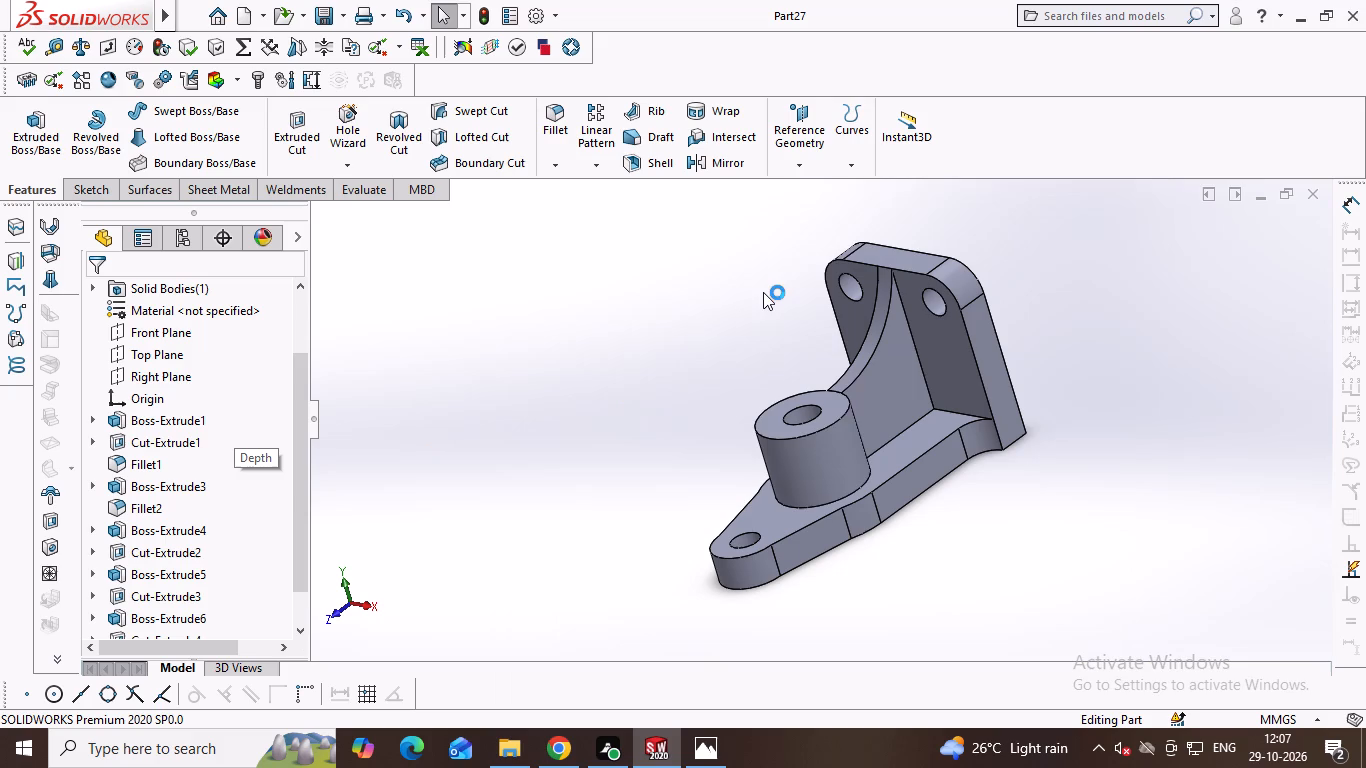